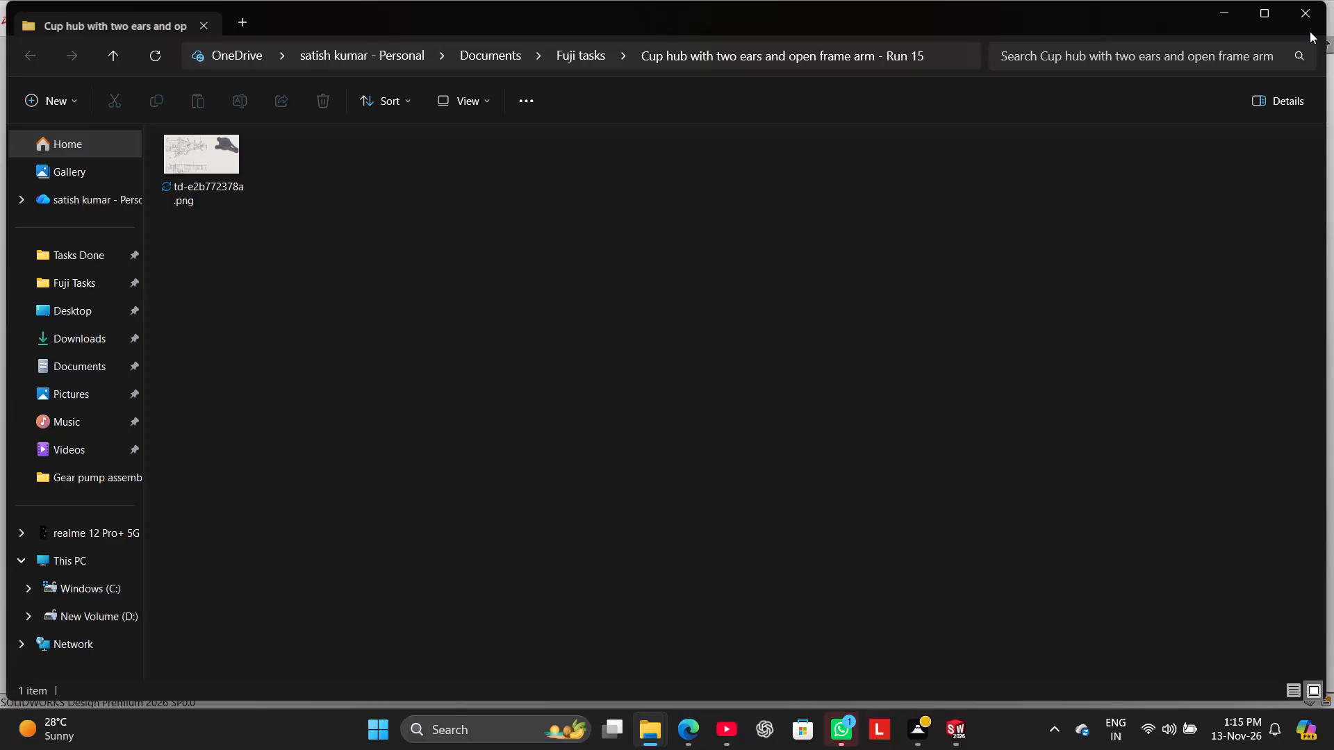
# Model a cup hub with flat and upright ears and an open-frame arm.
# Close the project folder window and create a new part document in SOLIDWORKS.
pyautogui.click(1307, 25)
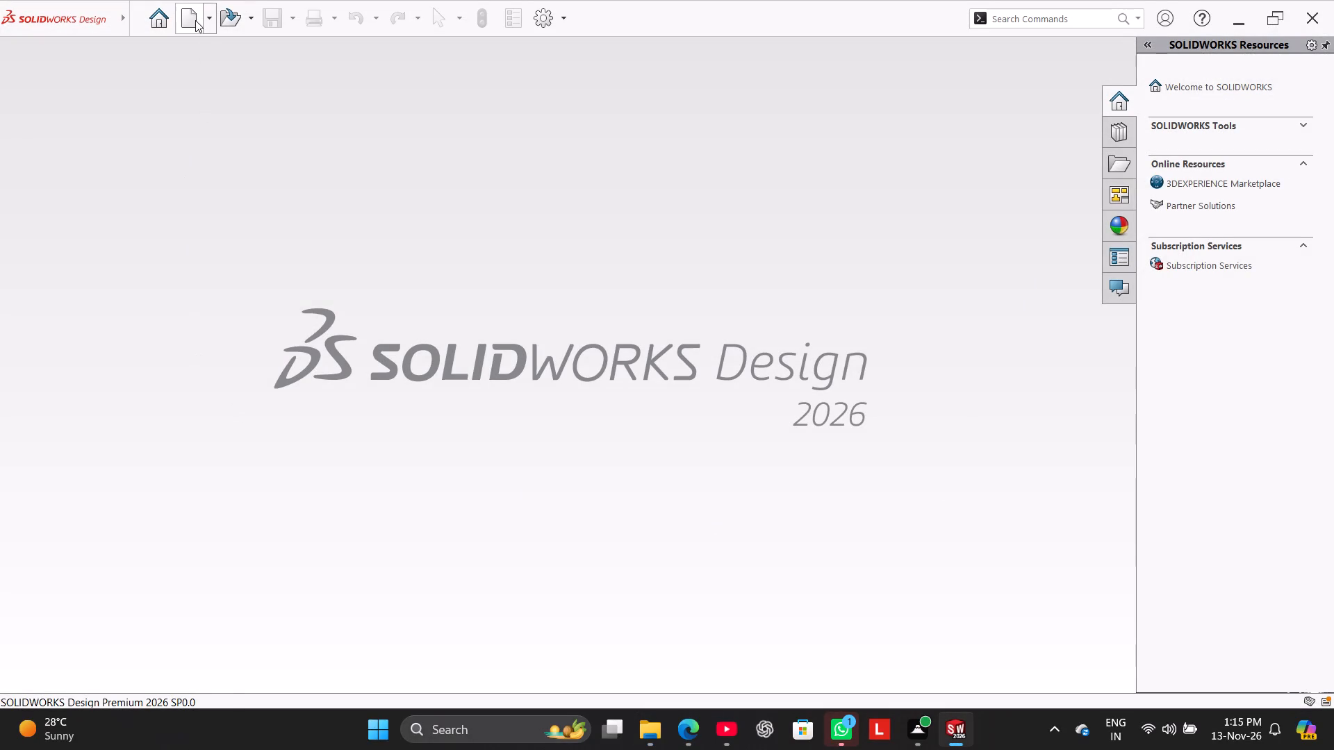
pyautogui.click(192, 17)
pyautogui.click(538, 551)
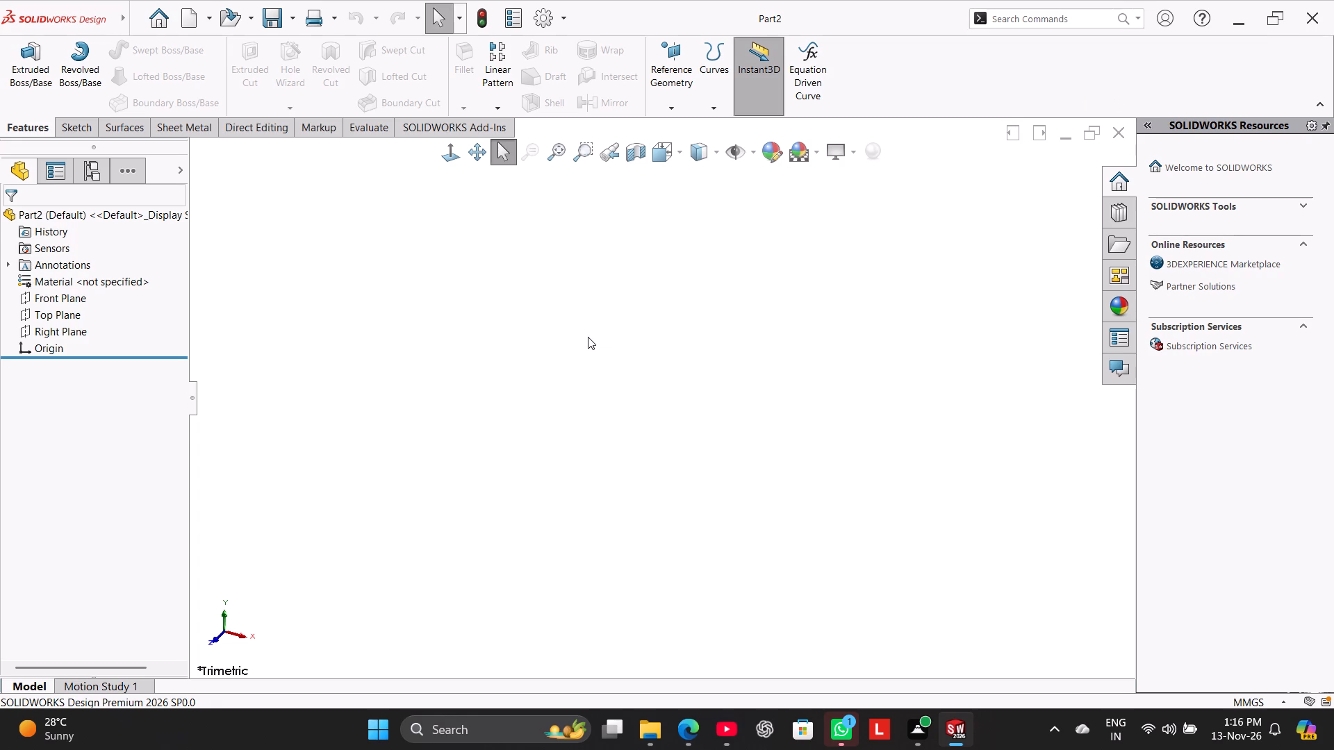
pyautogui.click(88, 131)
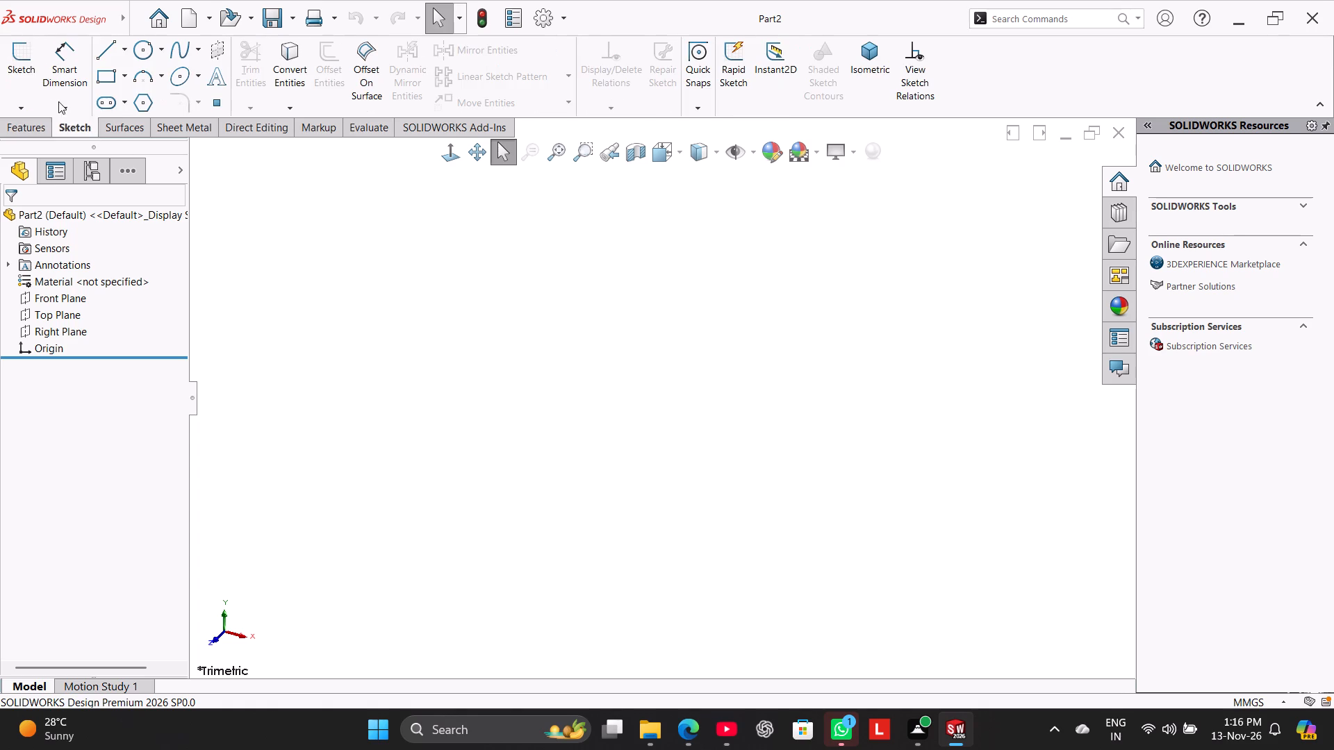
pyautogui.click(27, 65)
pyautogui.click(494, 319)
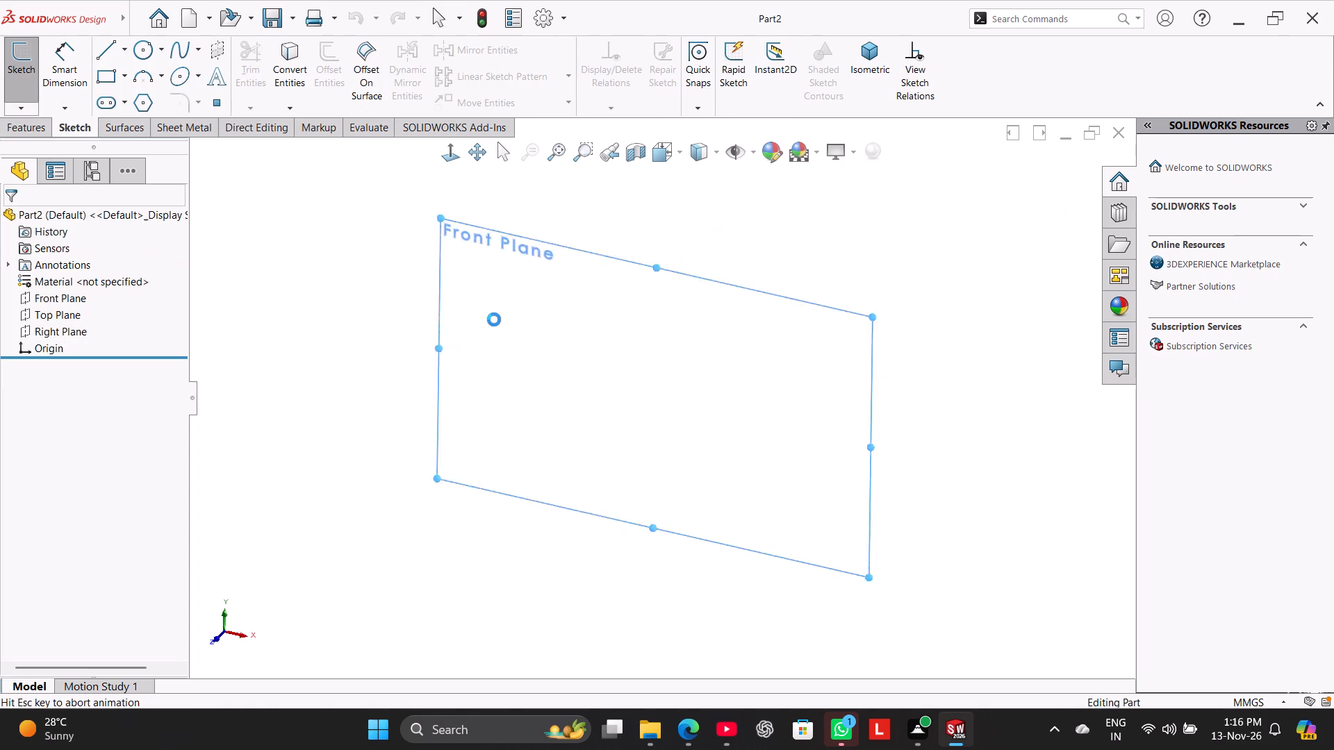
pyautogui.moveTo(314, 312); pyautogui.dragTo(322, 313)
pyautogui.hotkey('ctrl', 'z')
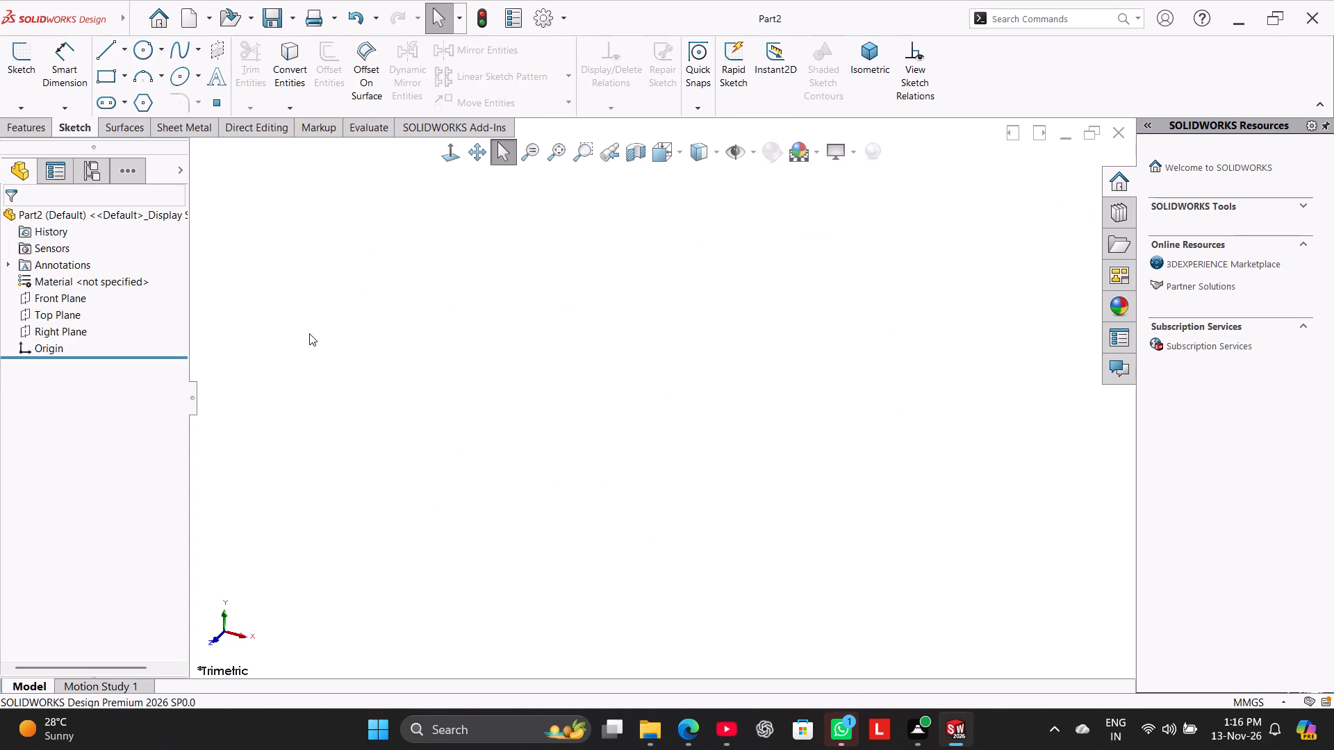
# Start a sketch on the Top Plane and draw a circle about 91 mm in diameter centred on the origin.
pyautogui.click(48, 314)
pyautogui.click(65, 295)
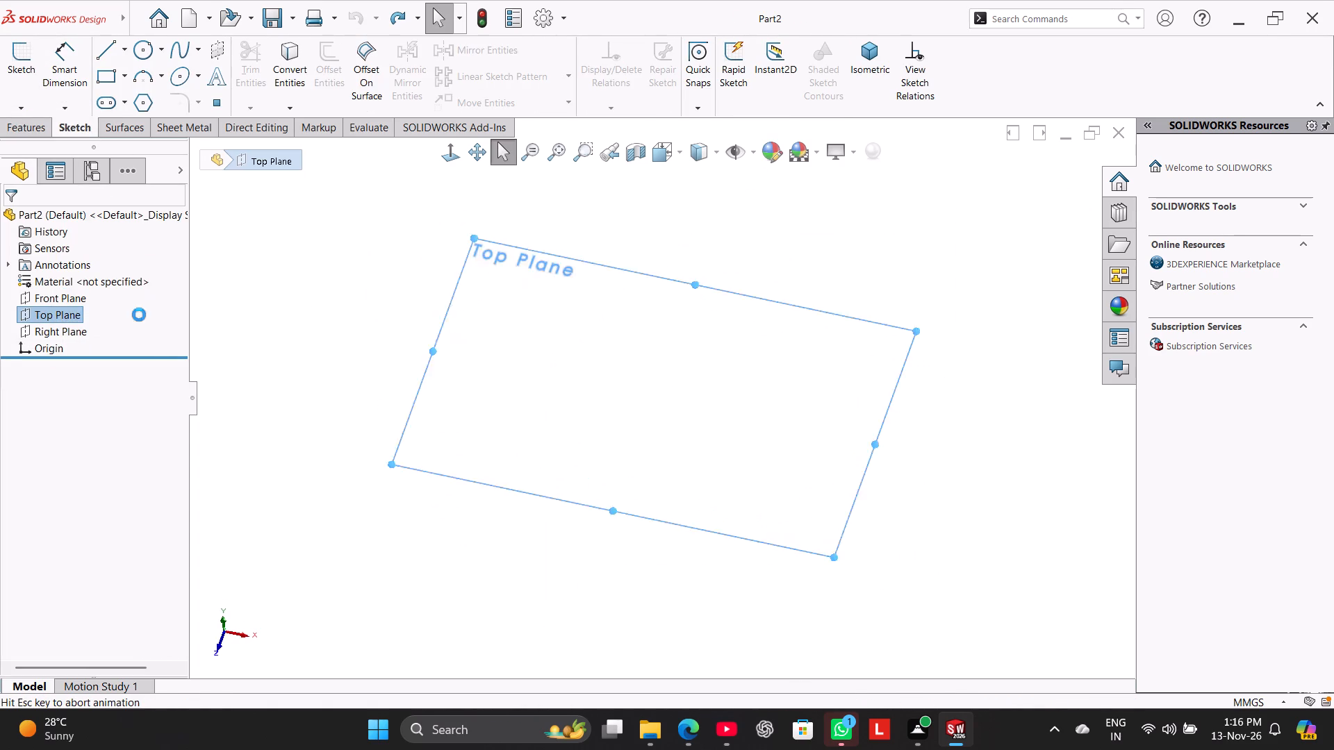
pyautogui.moveTo(252, 302); pyautogui.dragTo(227, 299)
pyautogui.click(138, 49)
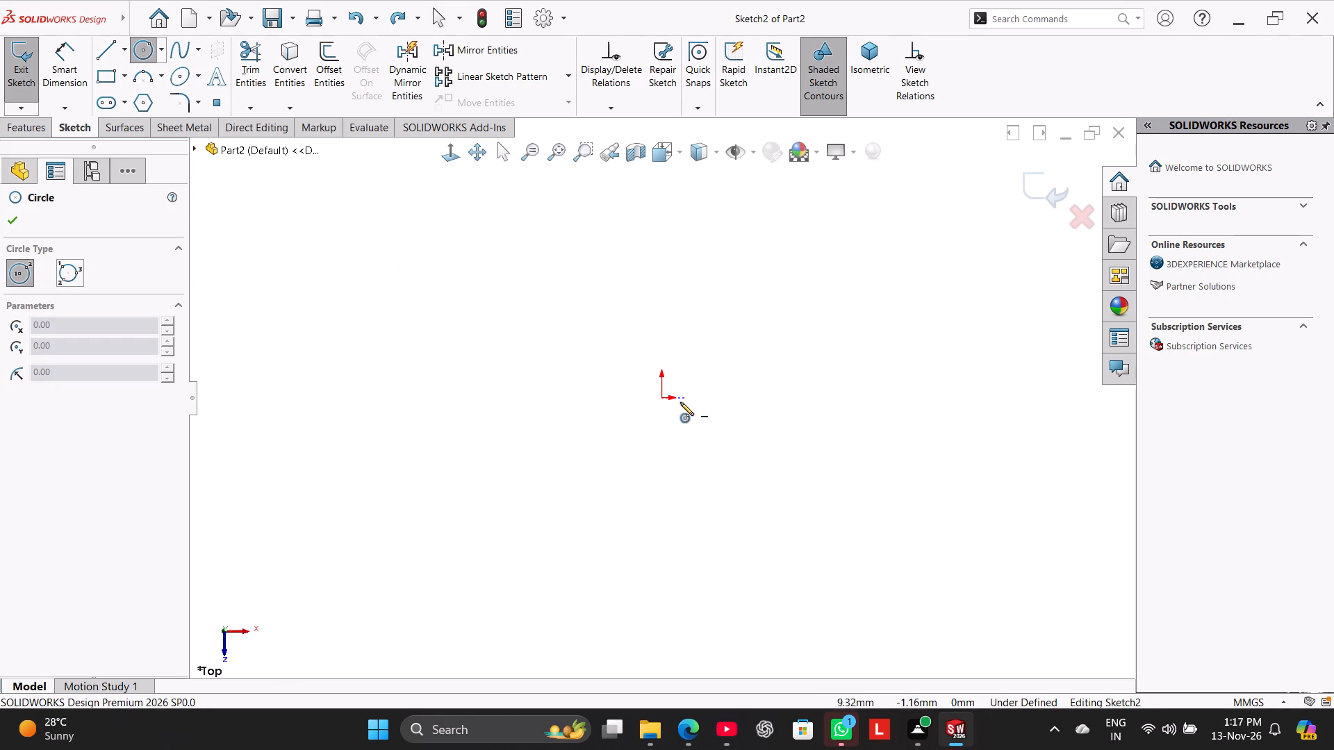
pyautogui.click(661, 399)
pyautogui.click(709, 496)
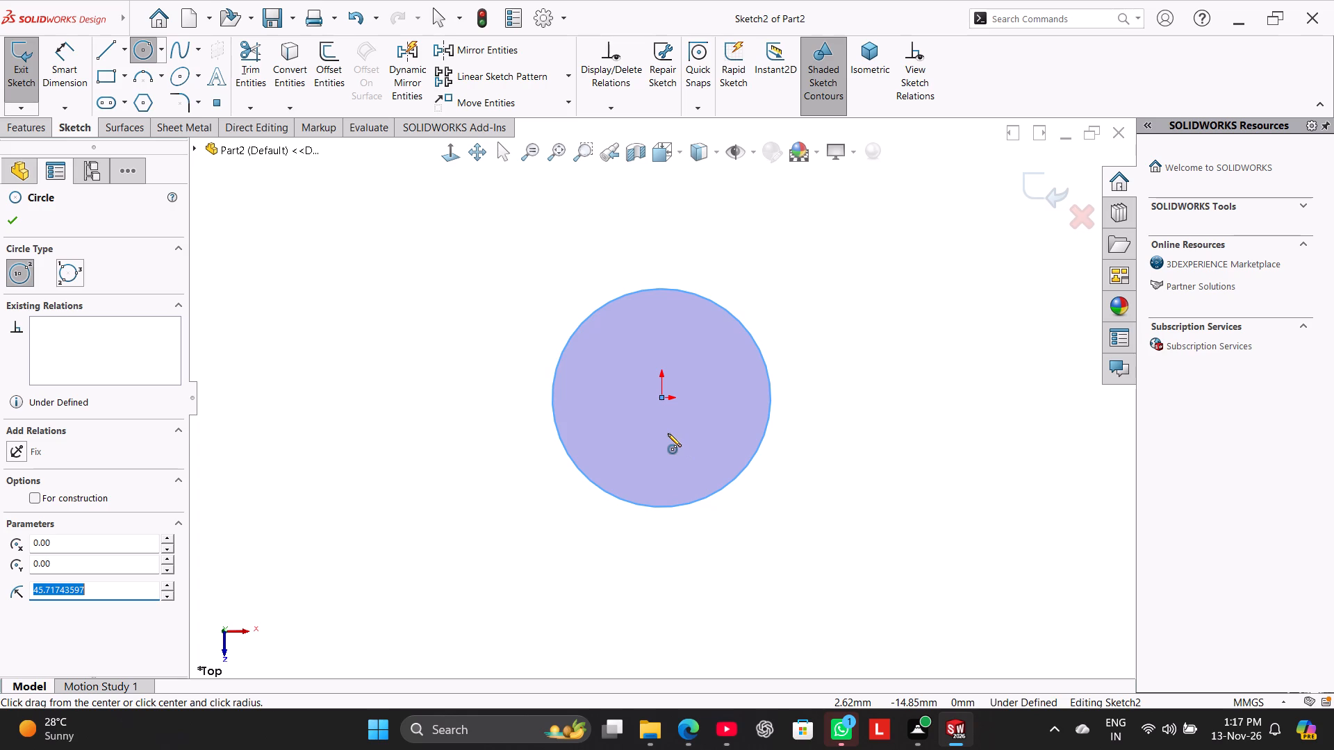
# Dimension the circle's diameter and set it to 9 mm.
pyautogui.click(58, 78)
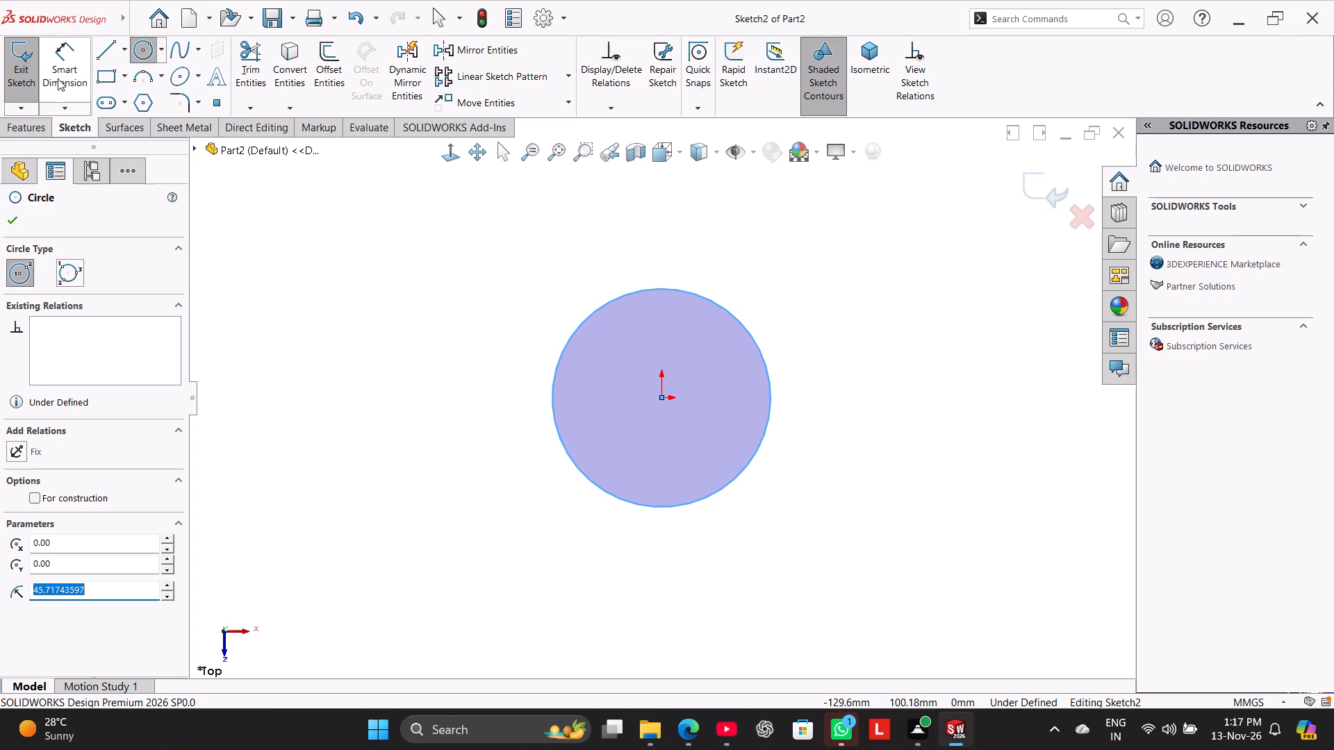
pyautogui.click(690, 291)
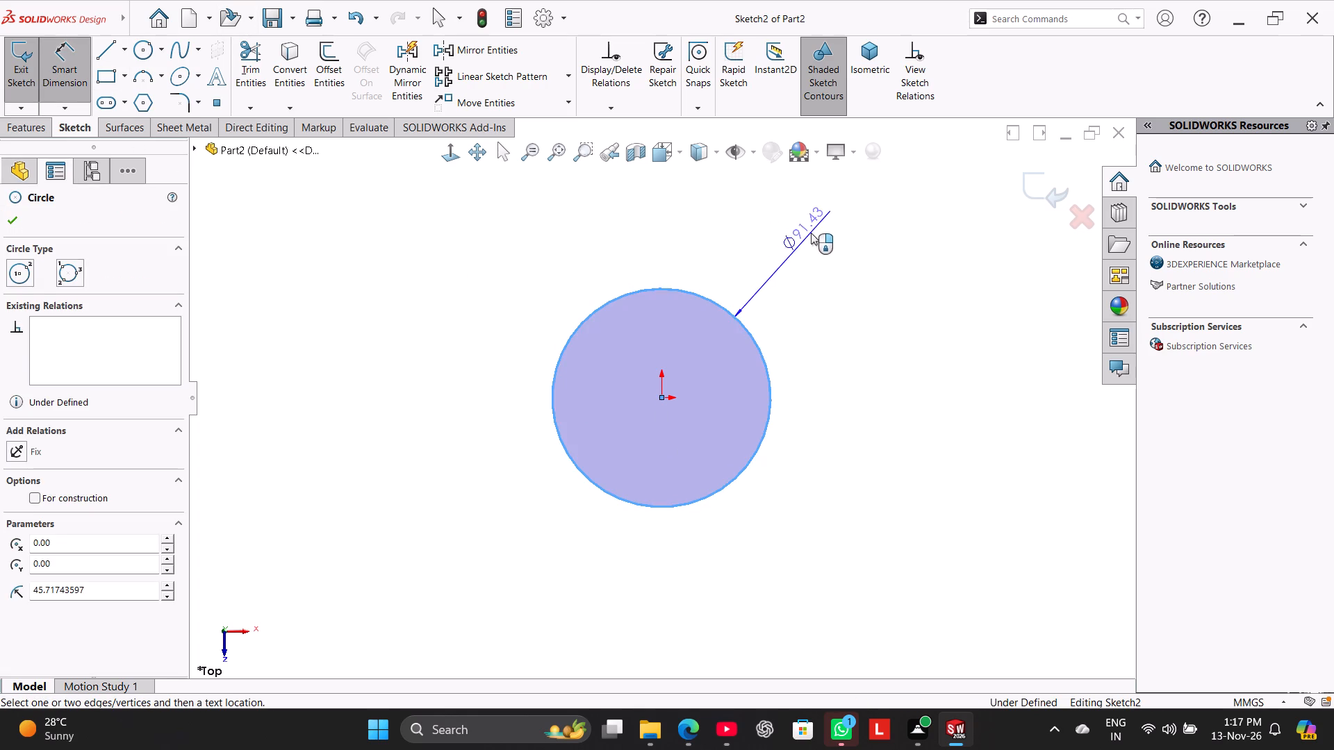
pyautogui.click(816, 231)
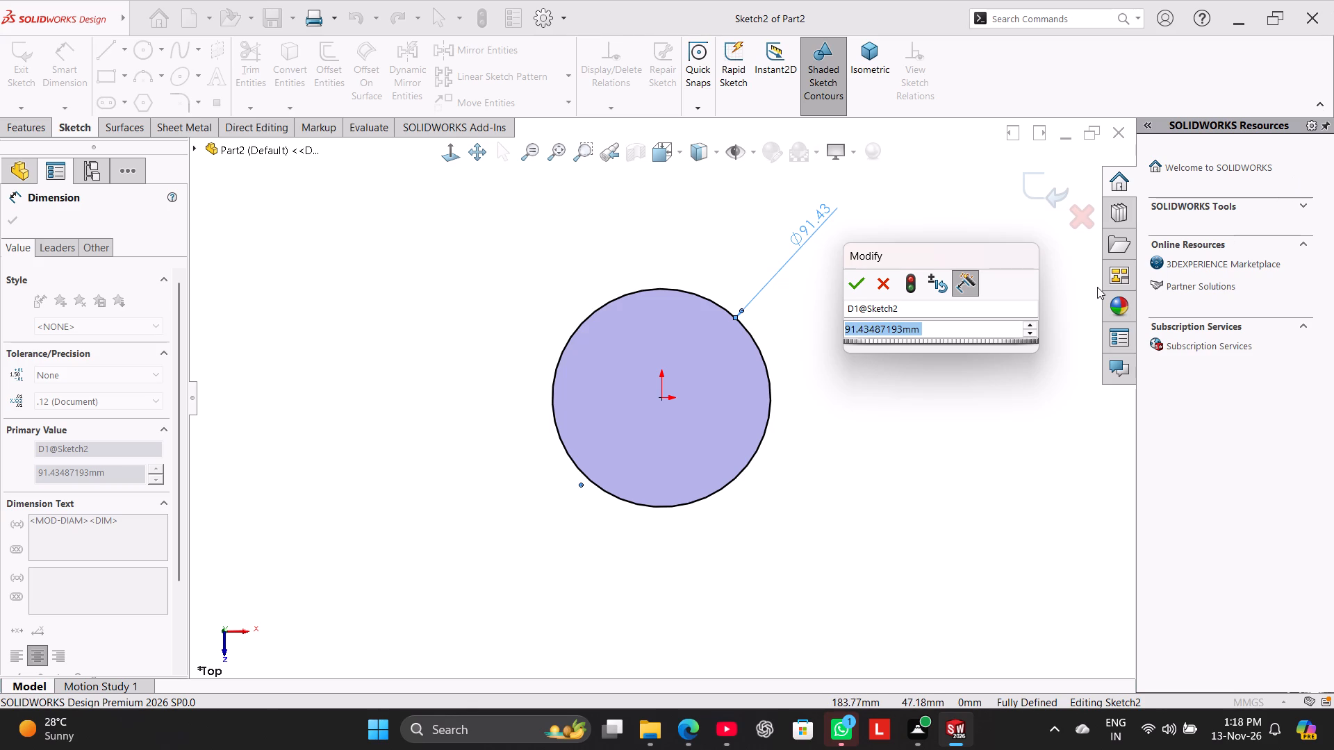
pyautogui.press('9')
pyautogui.press('Return')
pyautogui.rightClick(904, 305)
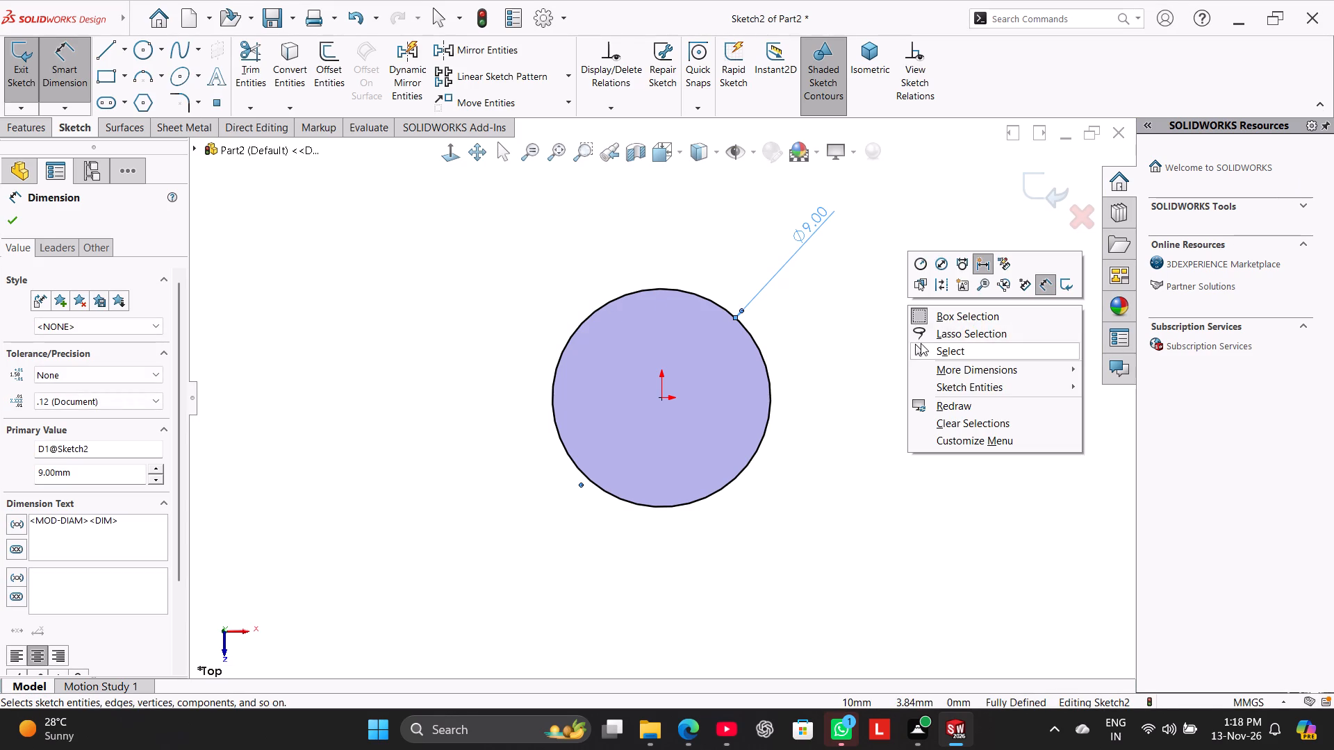
pyautogui.click(923, 347)
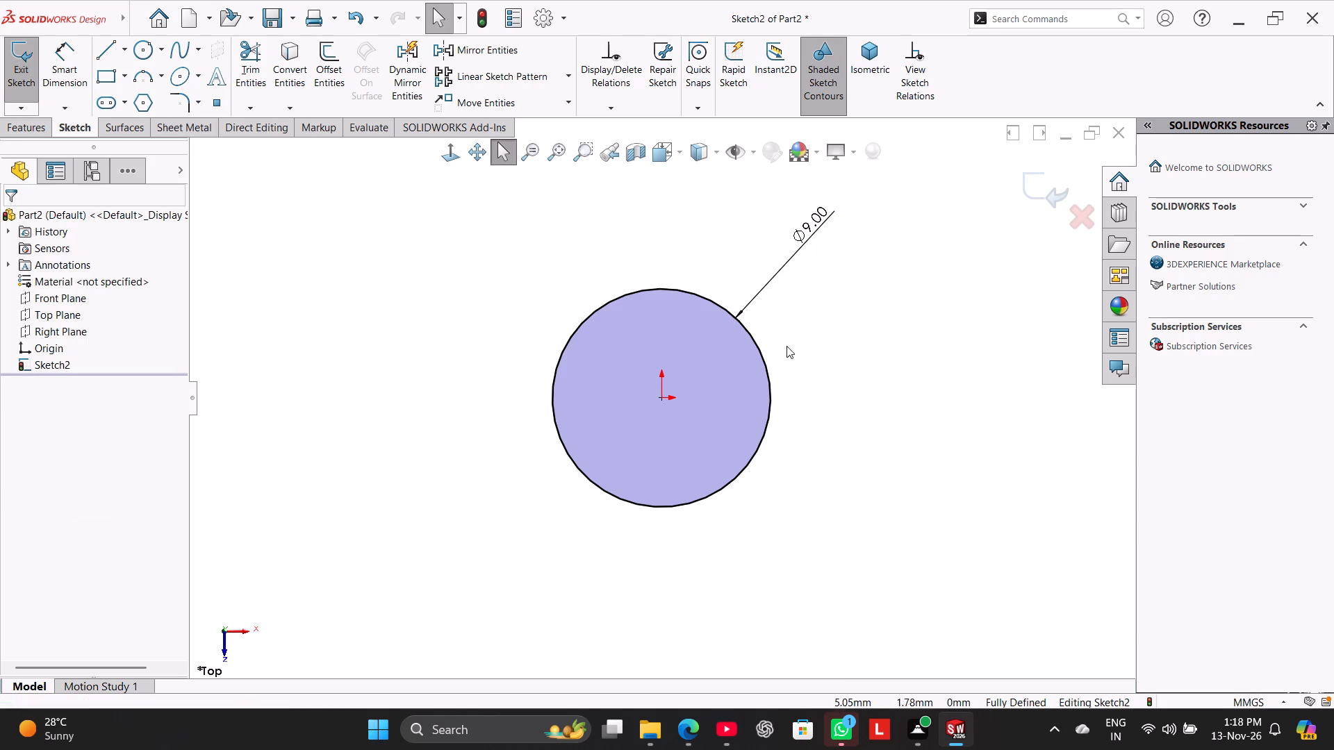
# Extrude the circle as a solid boss with a blind depth of 6 mm.
pyautogui.click(15, 131)
pyautogui.click(17, 87)
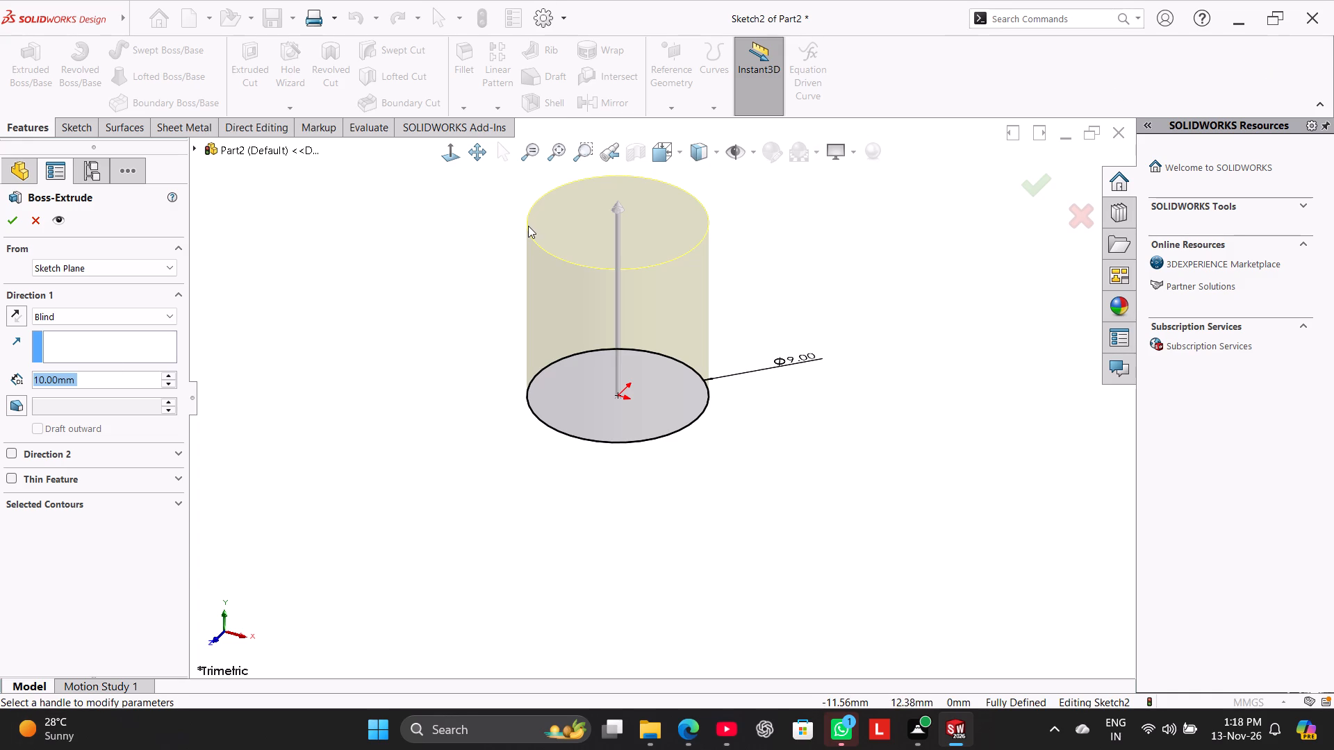
pyautogui.press('6')
pyautogui.press('Return')
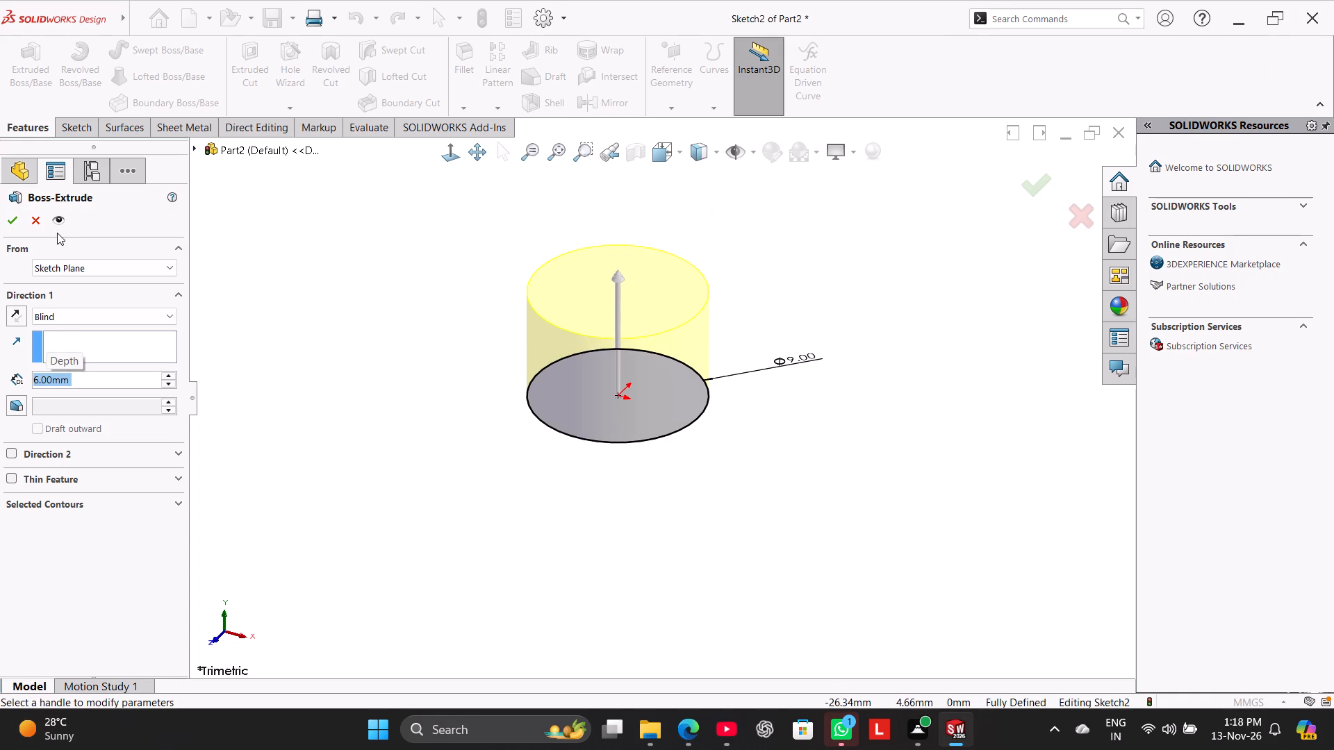
pyautogui.click(13, 219)
pyautogui.click(383, 268)
# Open a sketch on the cylinder's top face and draw a small circle beyond its edge in the +X direction, about 12.5 mm from the origin.
pyautogui.moveTo(336, 345); pyautogui.dragTo(570, 238, button='right')
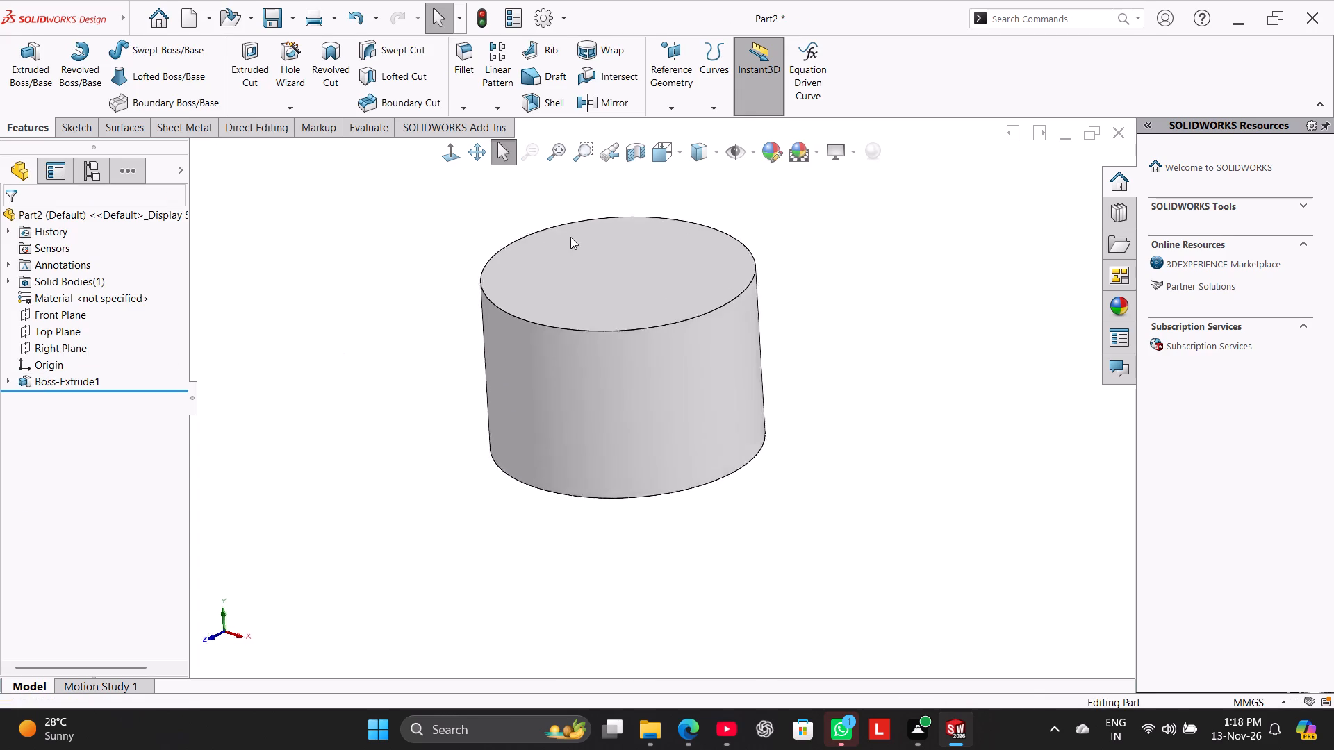
pyautogui.moveTo(274, 340); pyautogui.dragTo(484, 234, button='right')
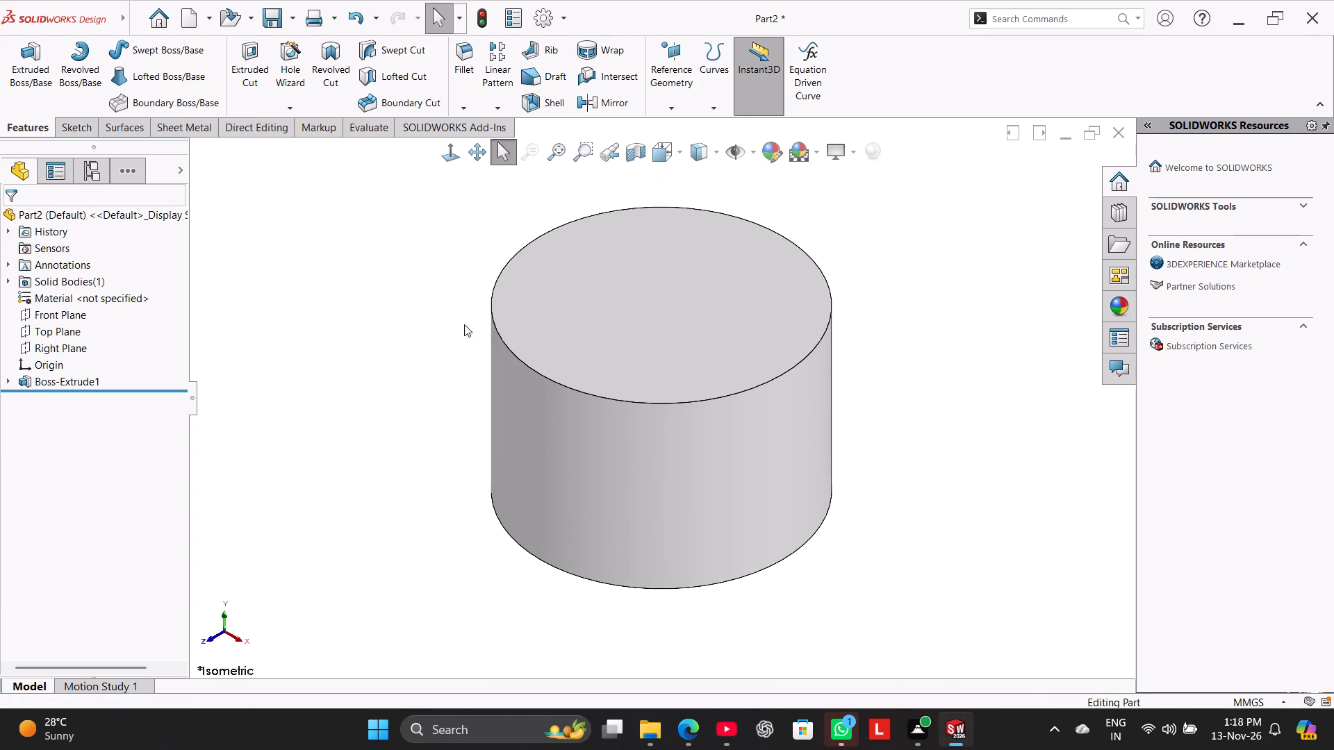
pyautogui.click(691, 322)
pyautogui.click(755, 290)
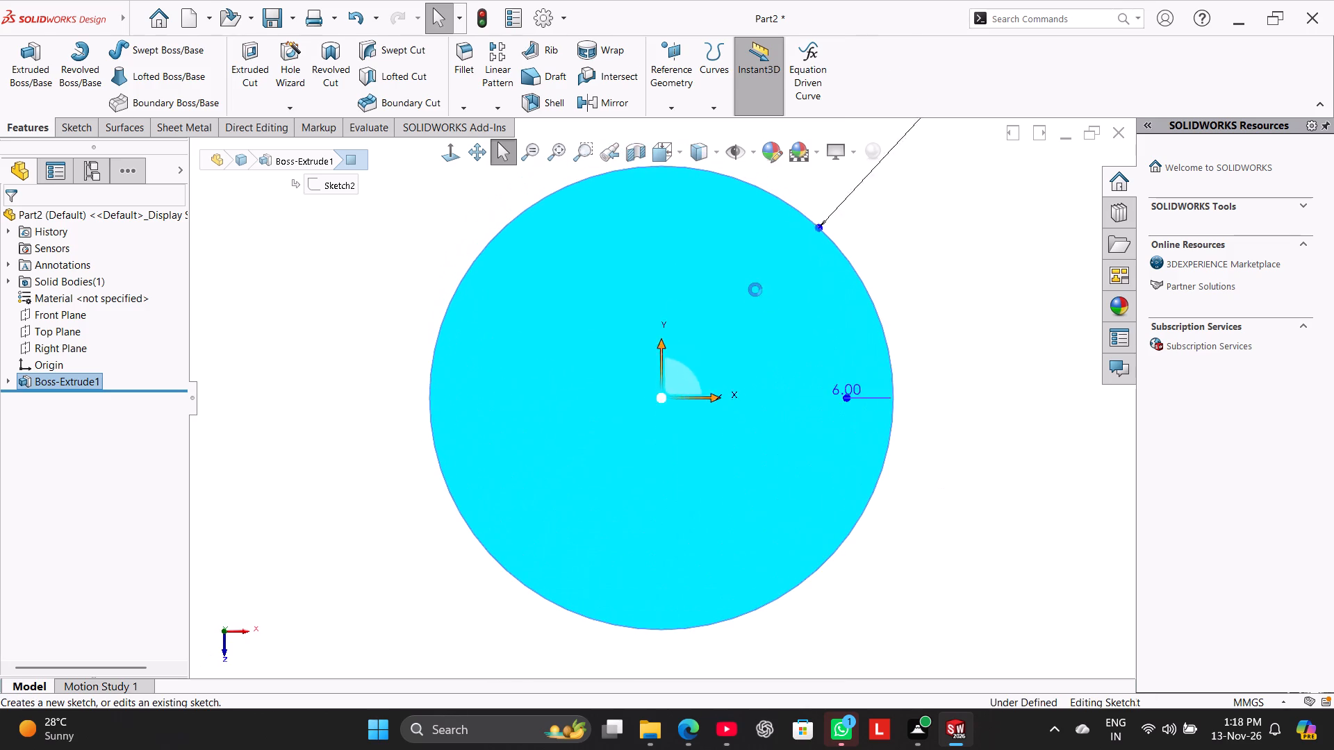
pyautogui.click(363, 244)
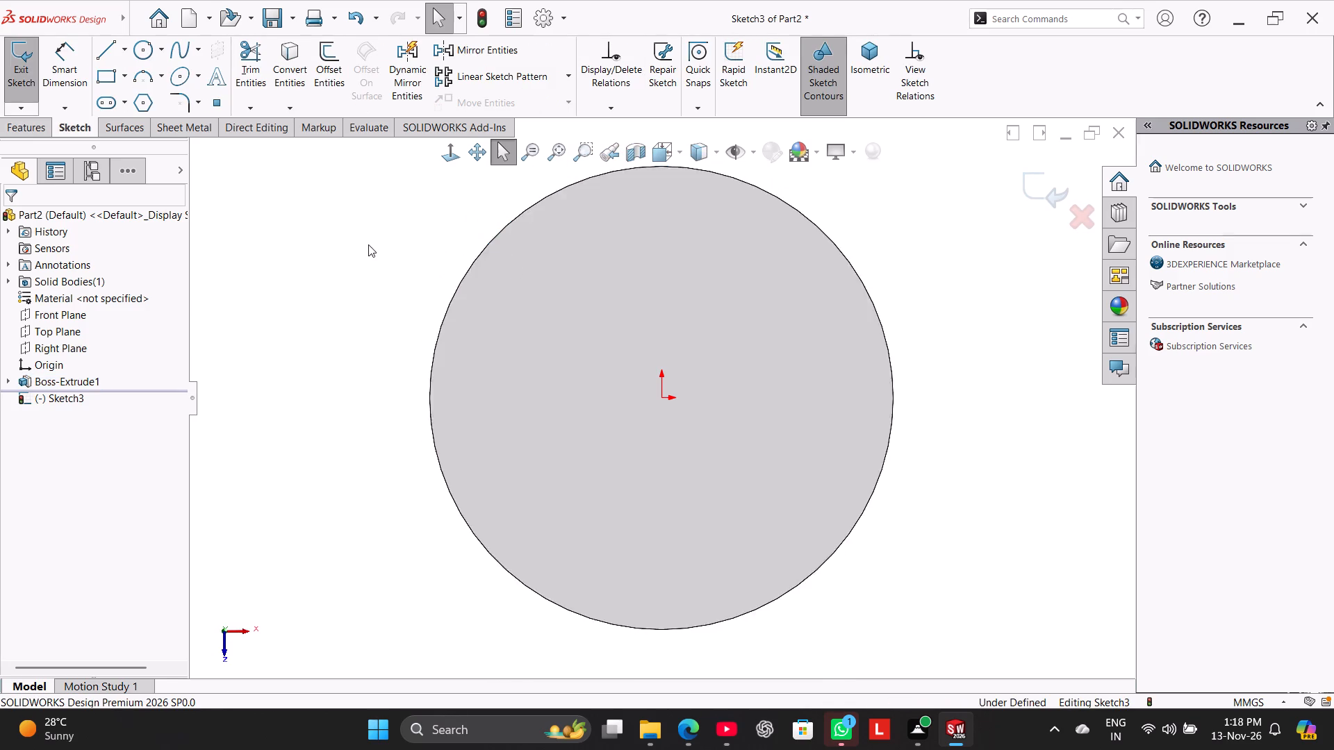
pyautogui.scroll(3, 691, 281)
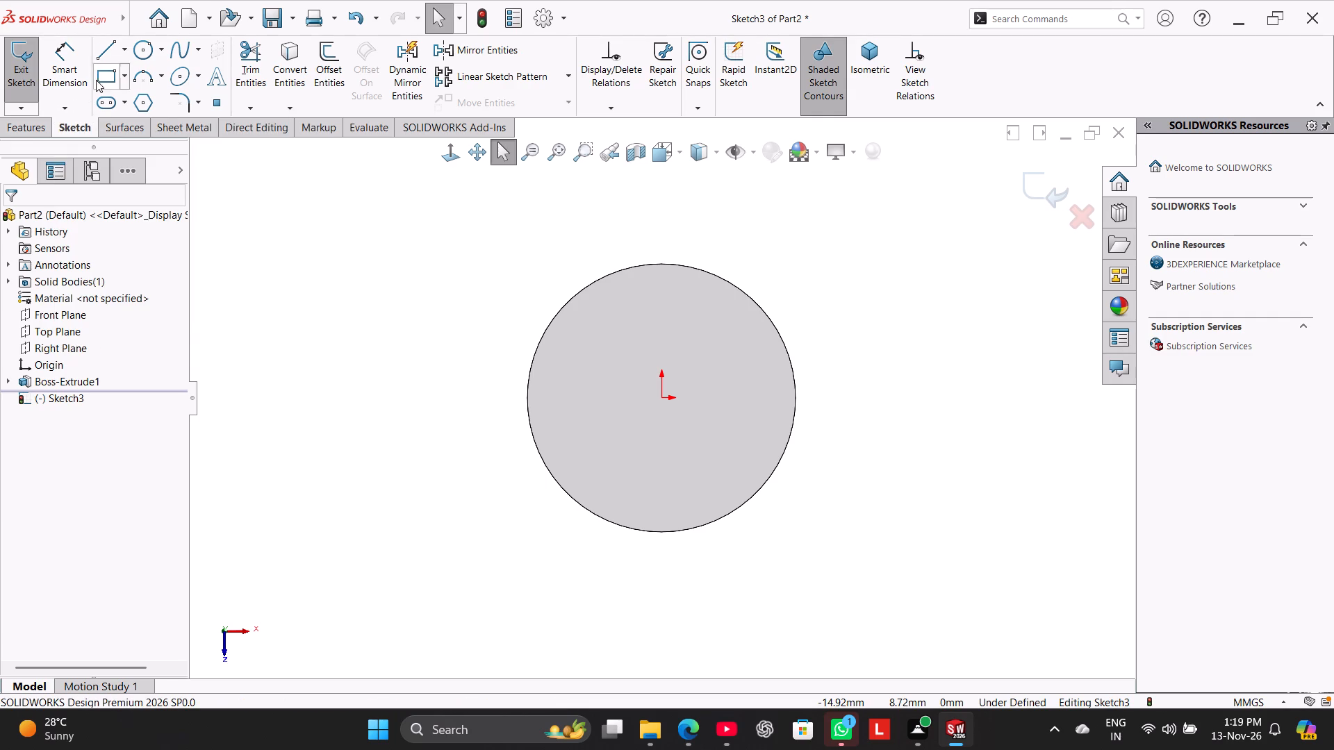
pyautogui.click(138, 53)
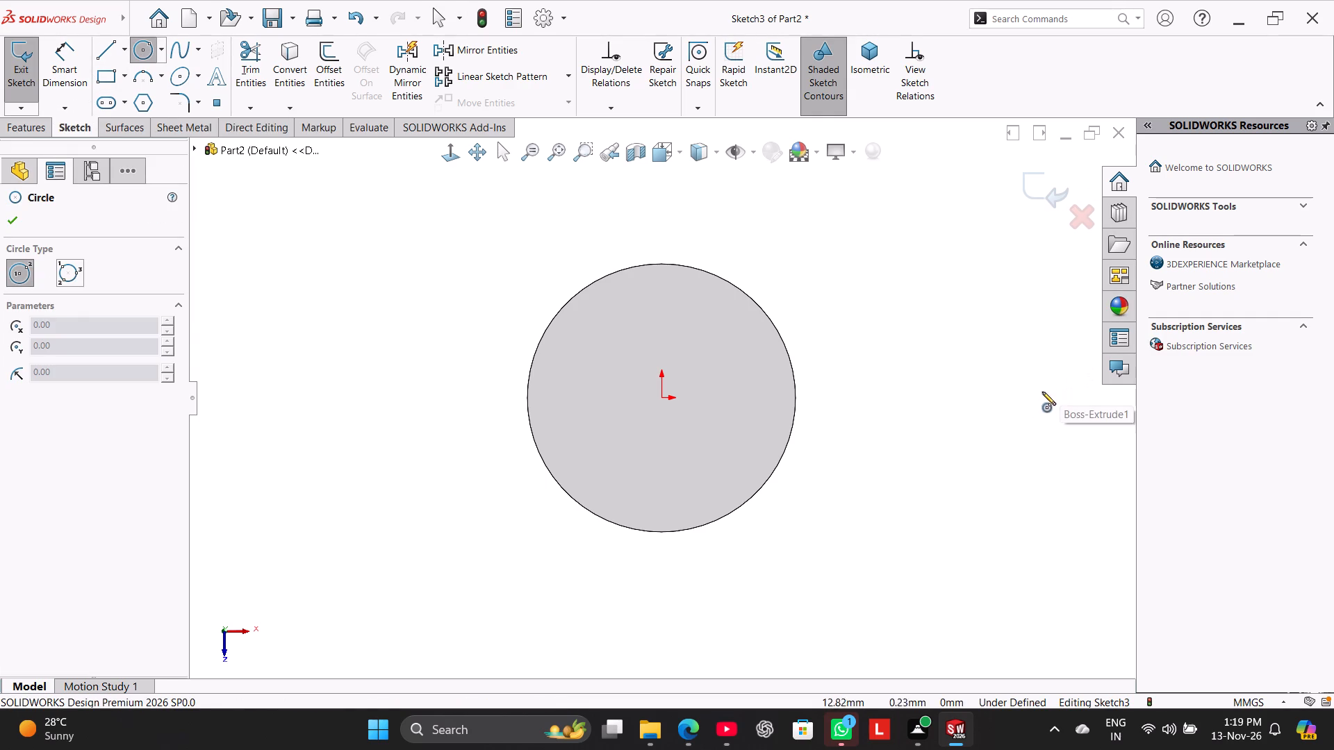
pyautogui.click(1035, 412)
pyautogui.click(1051, 428)
pyautogui.moveTo(382, 322); pyautogui.dragTo(495, 245, button='right')
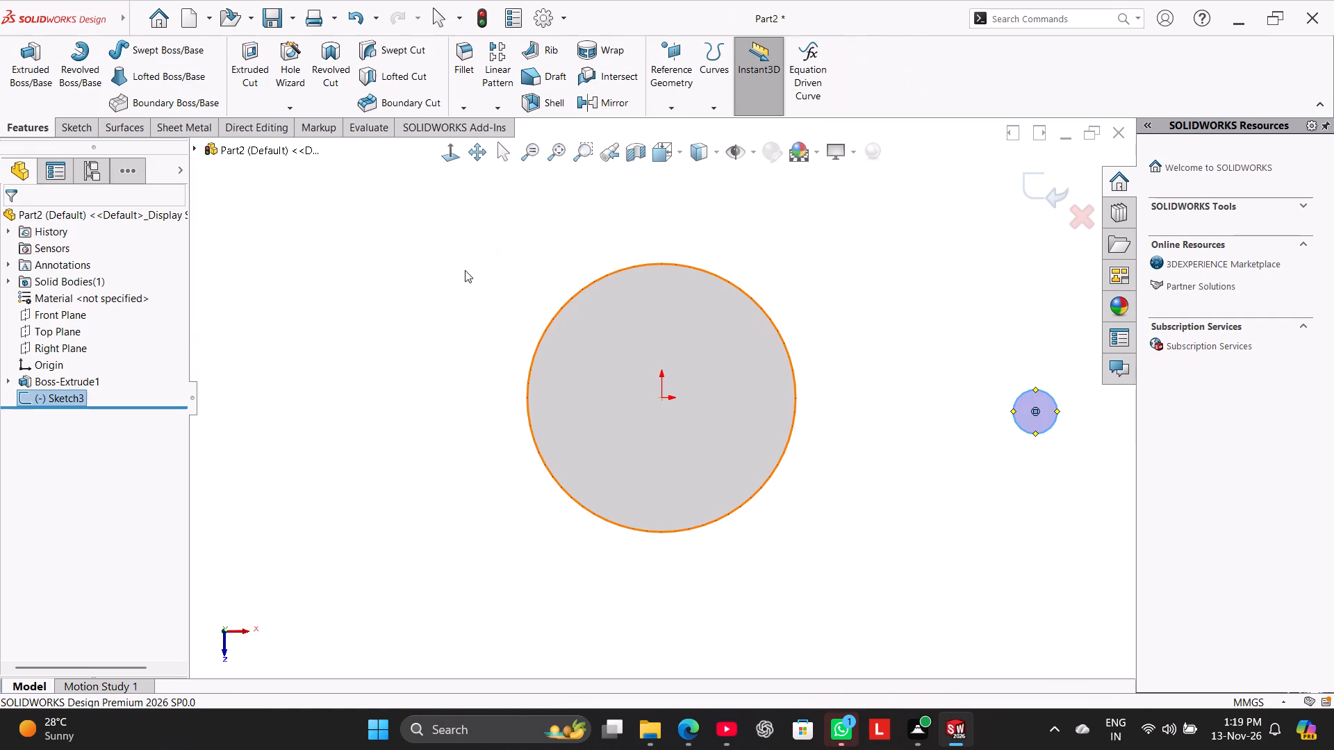
pyautogui.moveTo(428, 300); pyautogui.dragTo(494, 252, button='right')
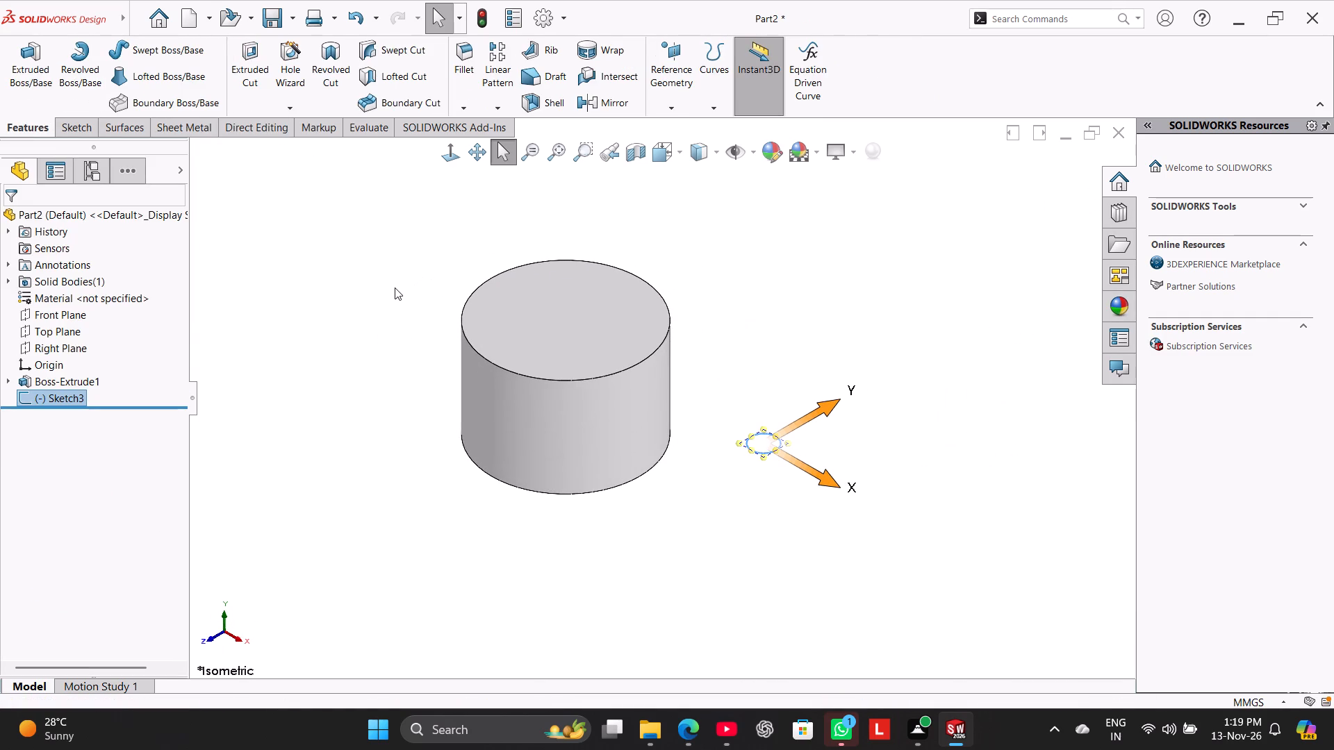
pyautogui.click(395, 287)
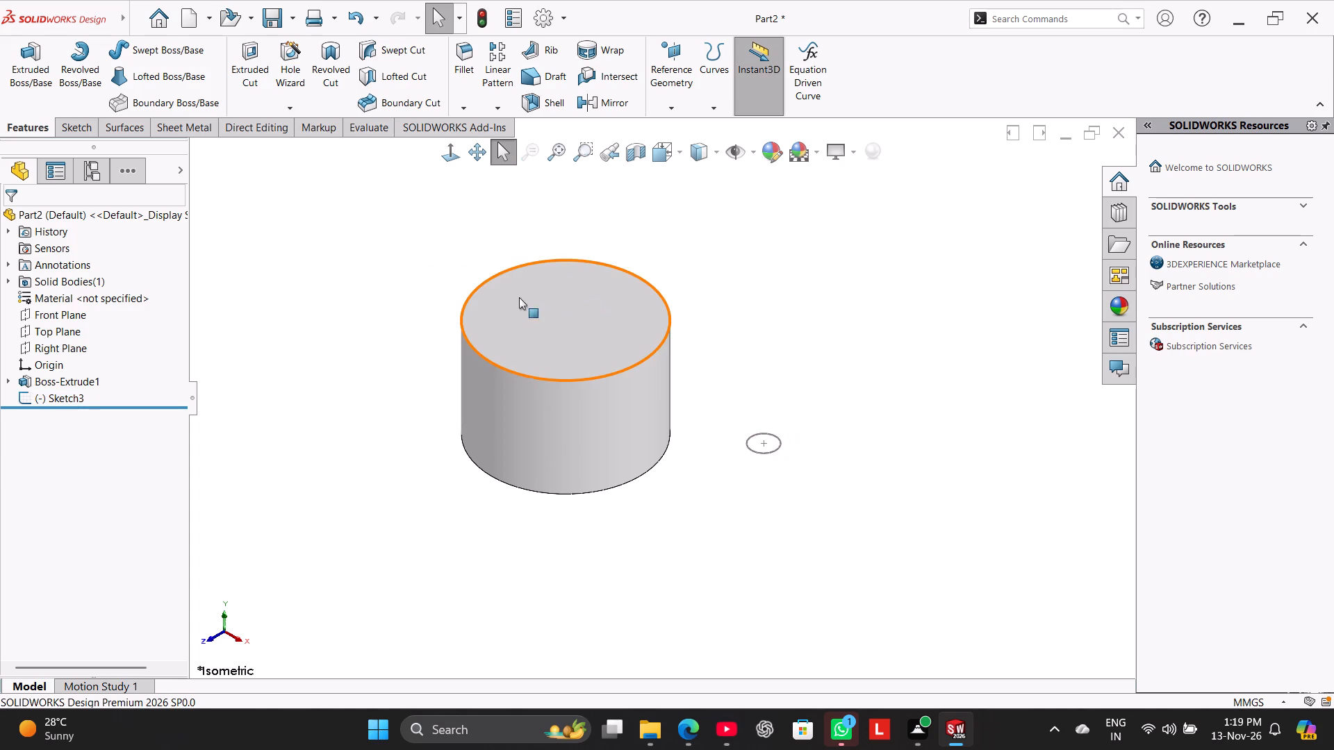
# Reopen the small circle's sketch and draw a horizontal centerline from the origin to the circle's centre.
pyautogui.rightClick(74, 396)
pyautogui.click(90, 356)
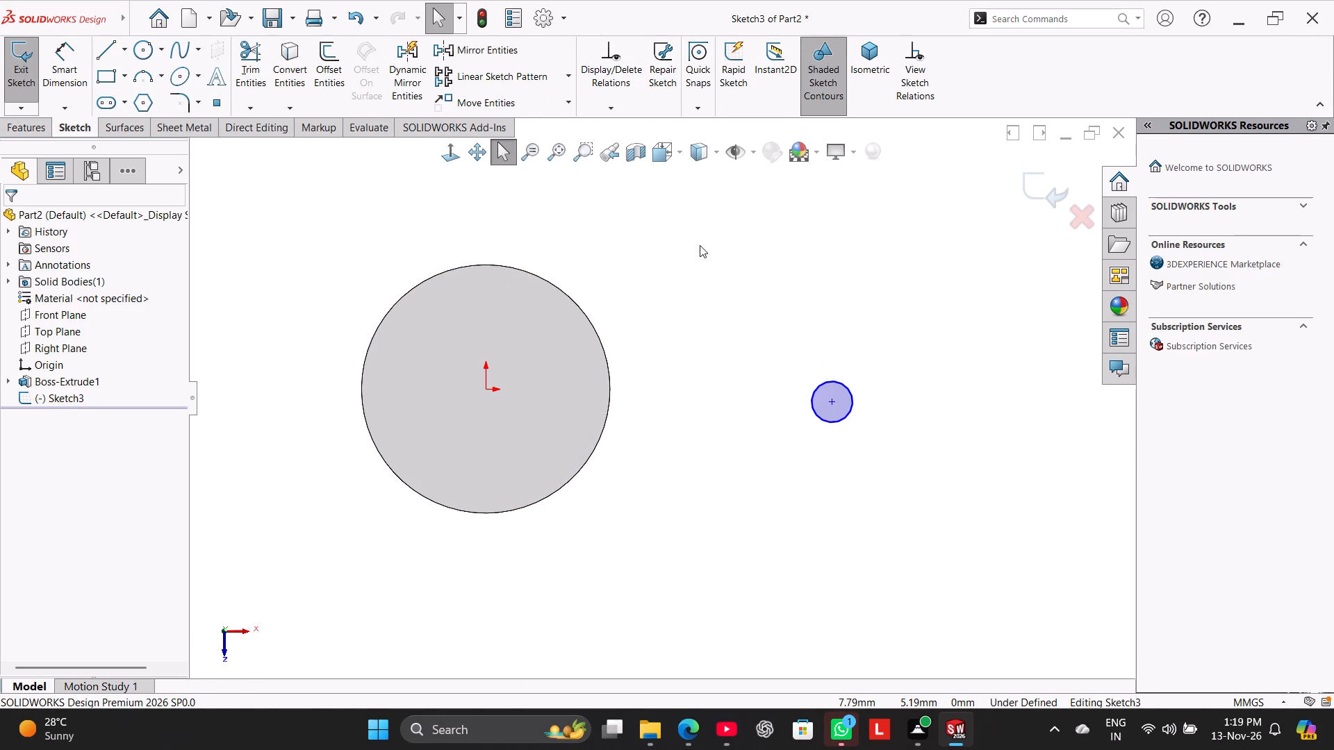
pyautogui.moveTo(706, 427); pyautogui.dragTo(689, 312, button='middle')
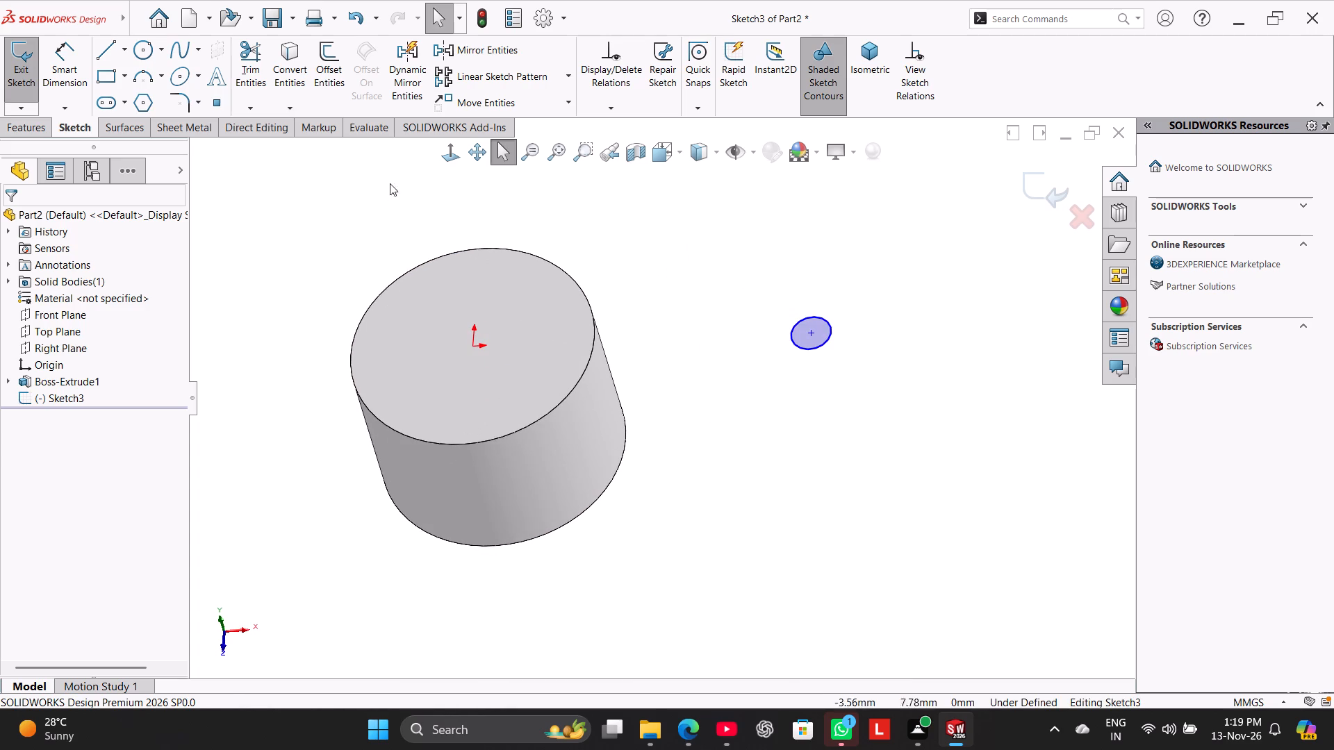
pyautogui.click(448, 159)
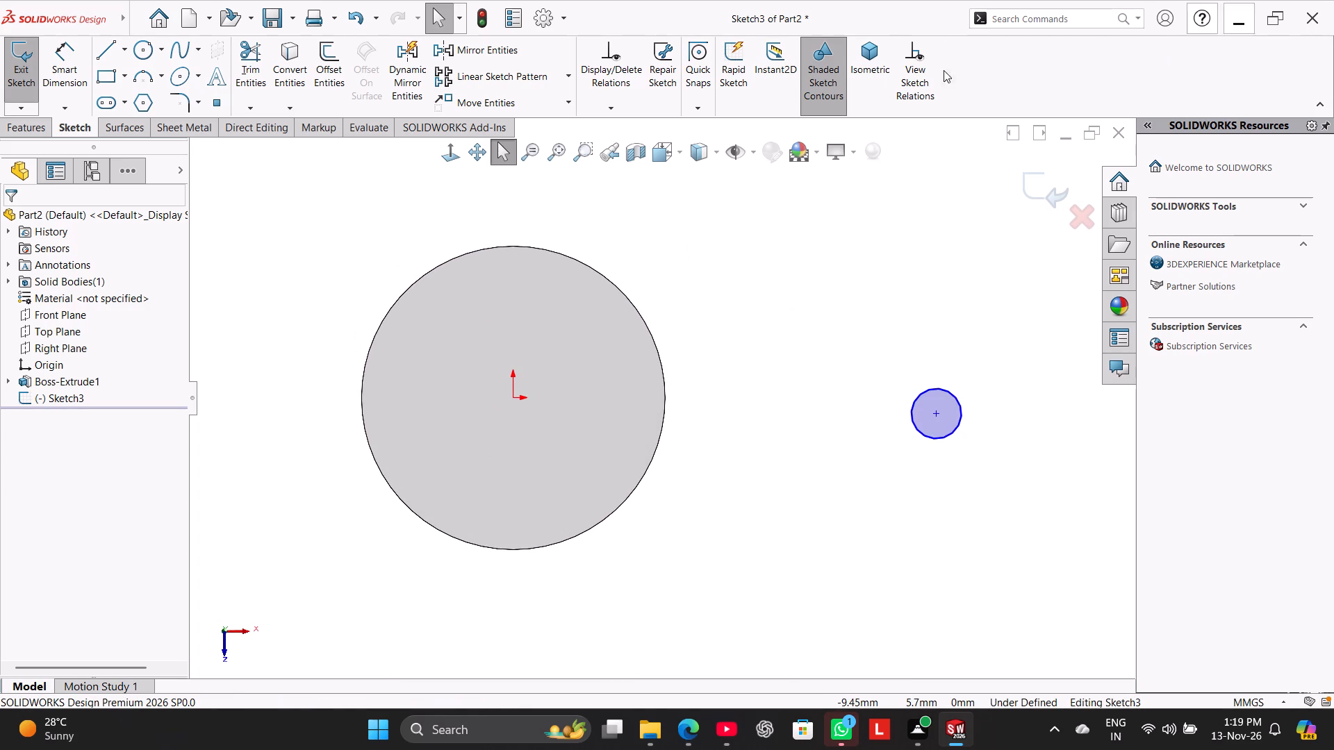
pyautogui.click(126, 49)
pyautogui.click(133, 87)
pyautogui.click(512, 396)
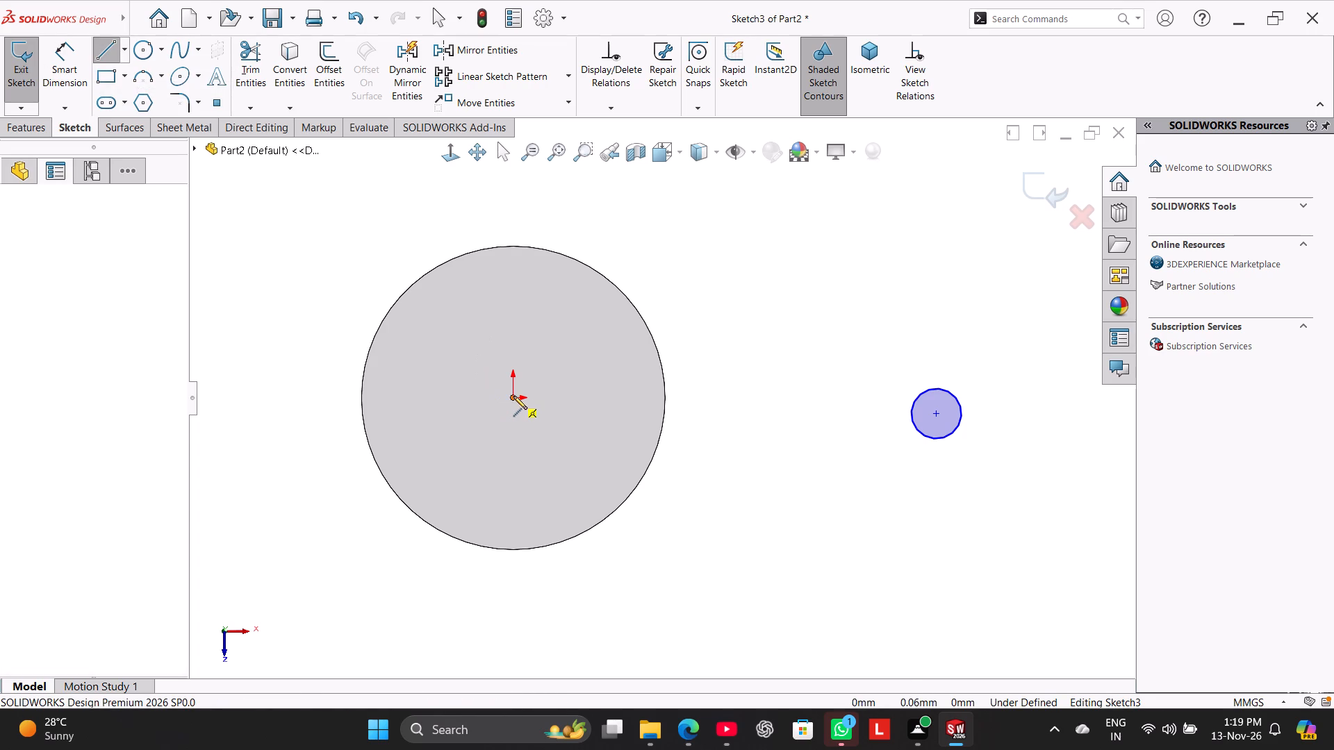
pyautogui.click(937, 415)
pyautogui.rightClick(824, 353)
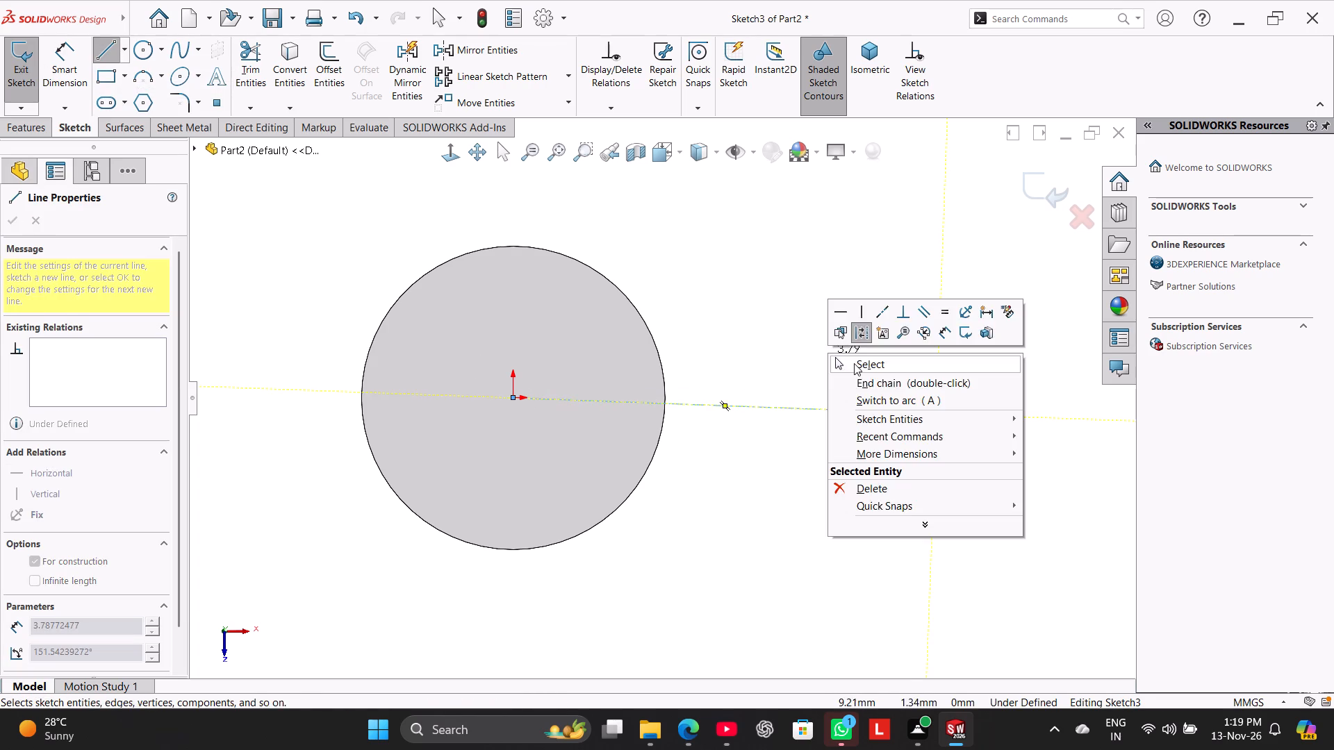
pyautogui.click(854, 363)
pyautogui.rightClick(837, 407)
pyautogui.click(853, 367)
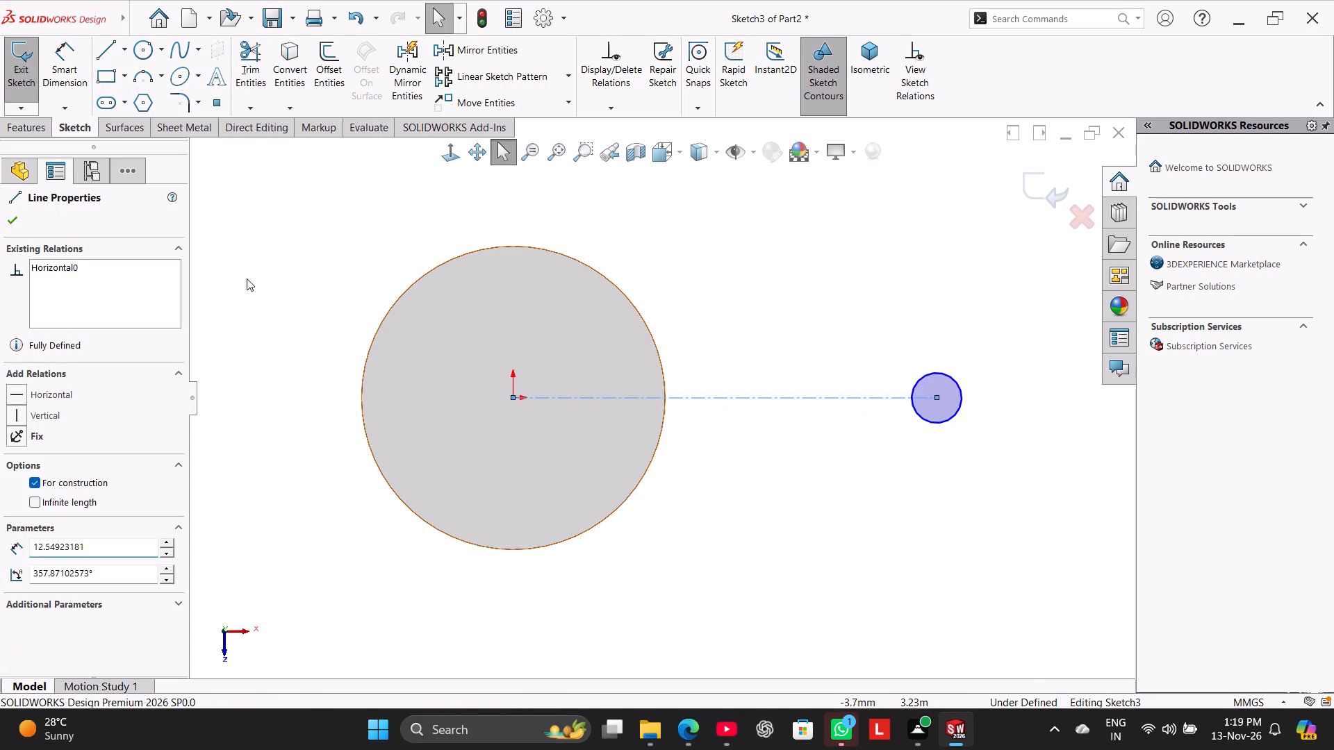
# Dimension the centerline's length and set it to 14.20 mm.
pyautogui.click(65, 62)
pyautogui.click(737, 402)
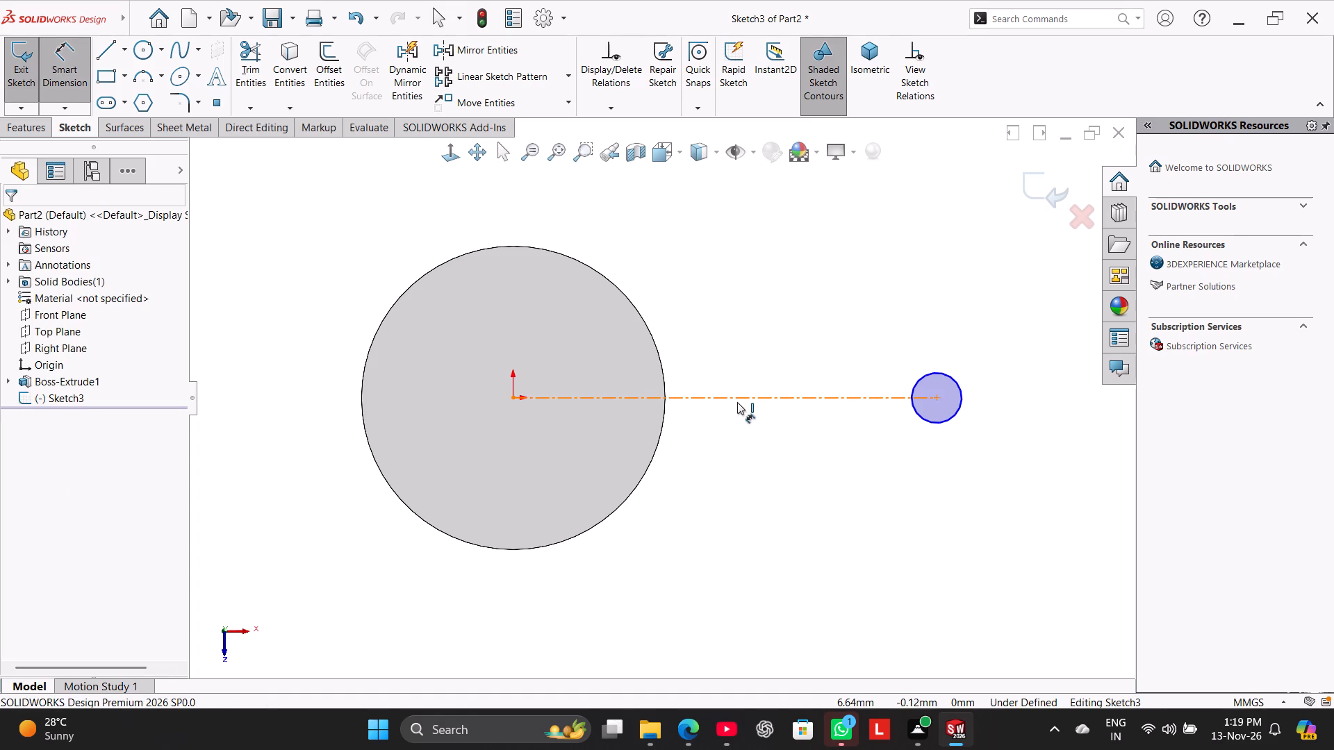
pyautogui.click(727, 210)
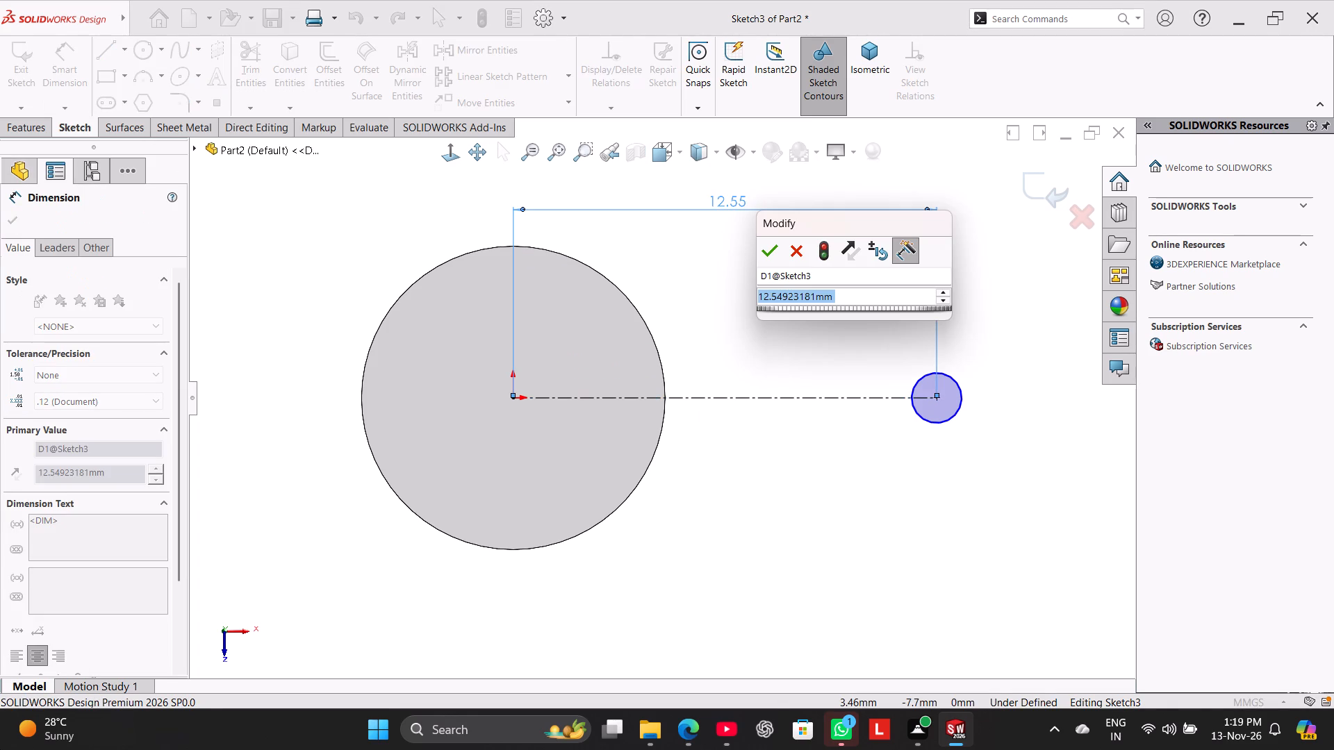
pyautogui.write('14.')
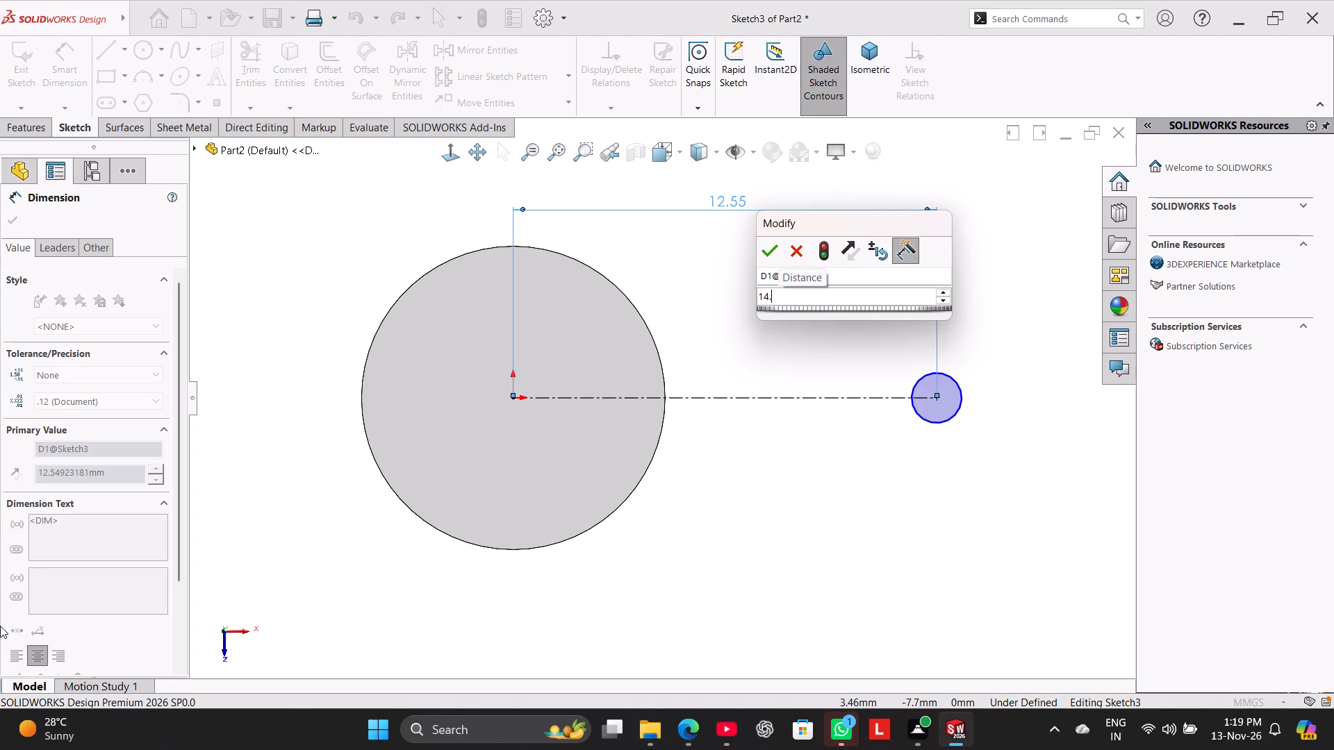
pyautogui.write('20')
pyautogui.press('Return')
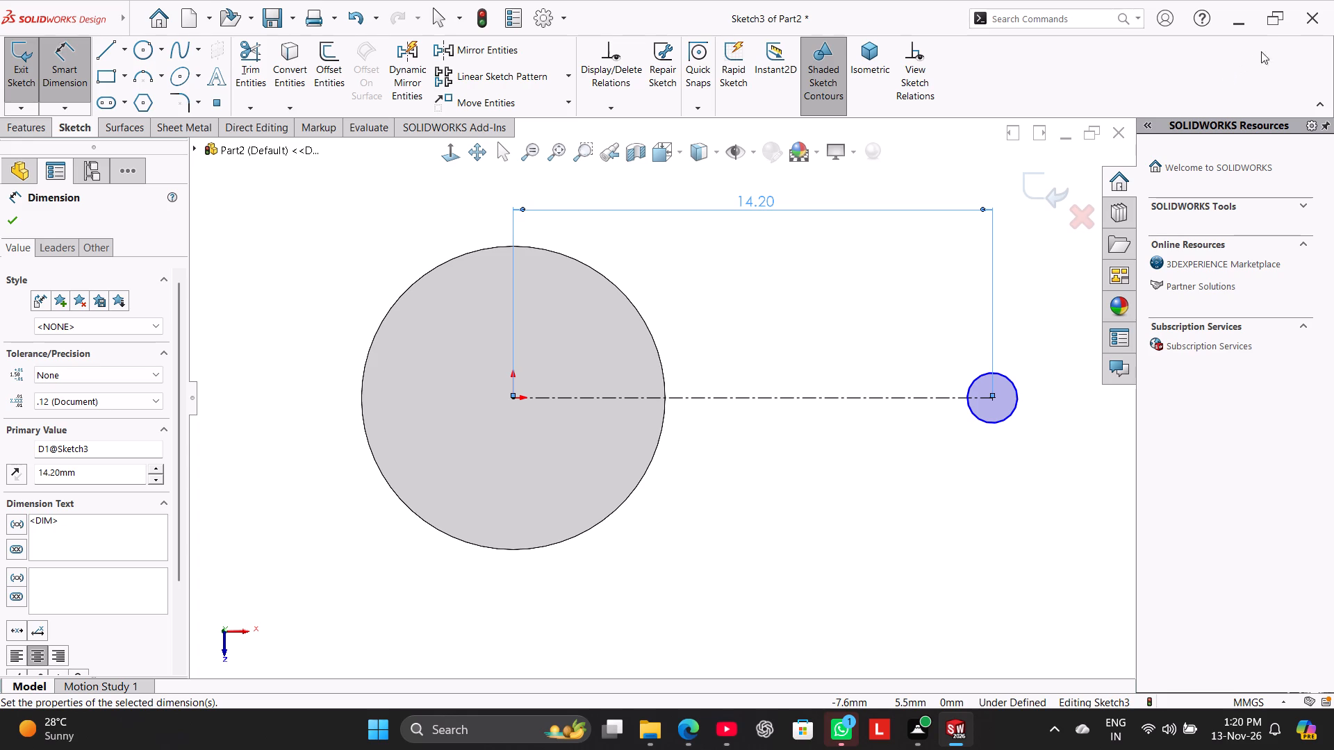
# Dimension the small circle's diameter and set it to 1.25*2, giving 2.50 mm.
pyautogui.moveTo(993, 372); pyautogui.dragTo(994, 365)
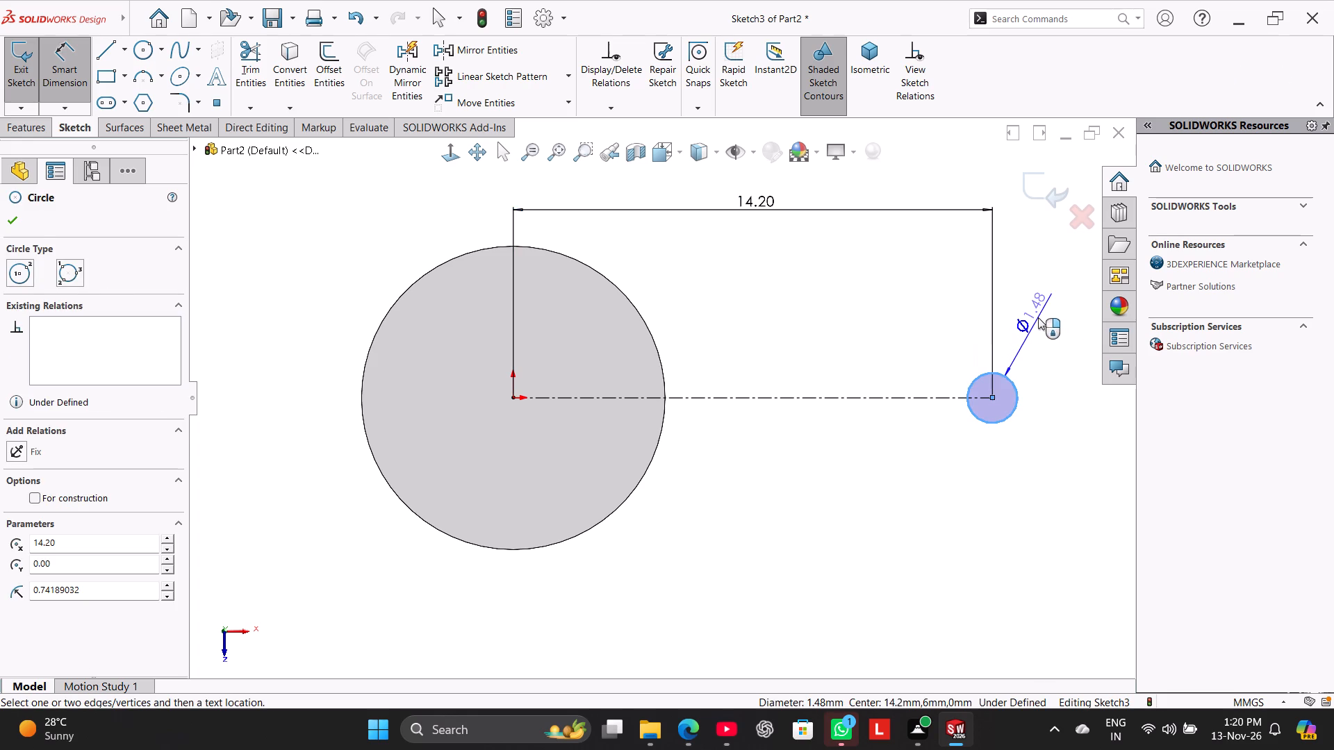
pyautogui.click(1038, 317)
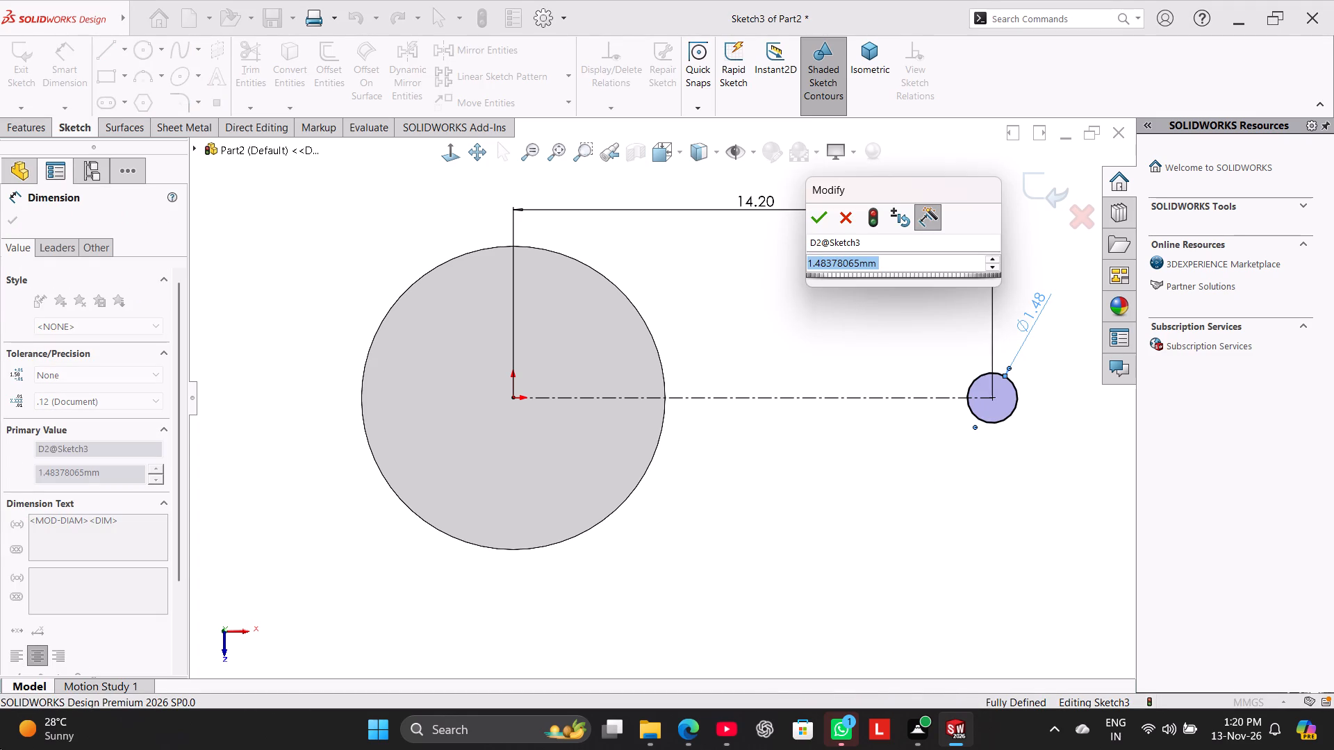
pyautogui.write('1.25')
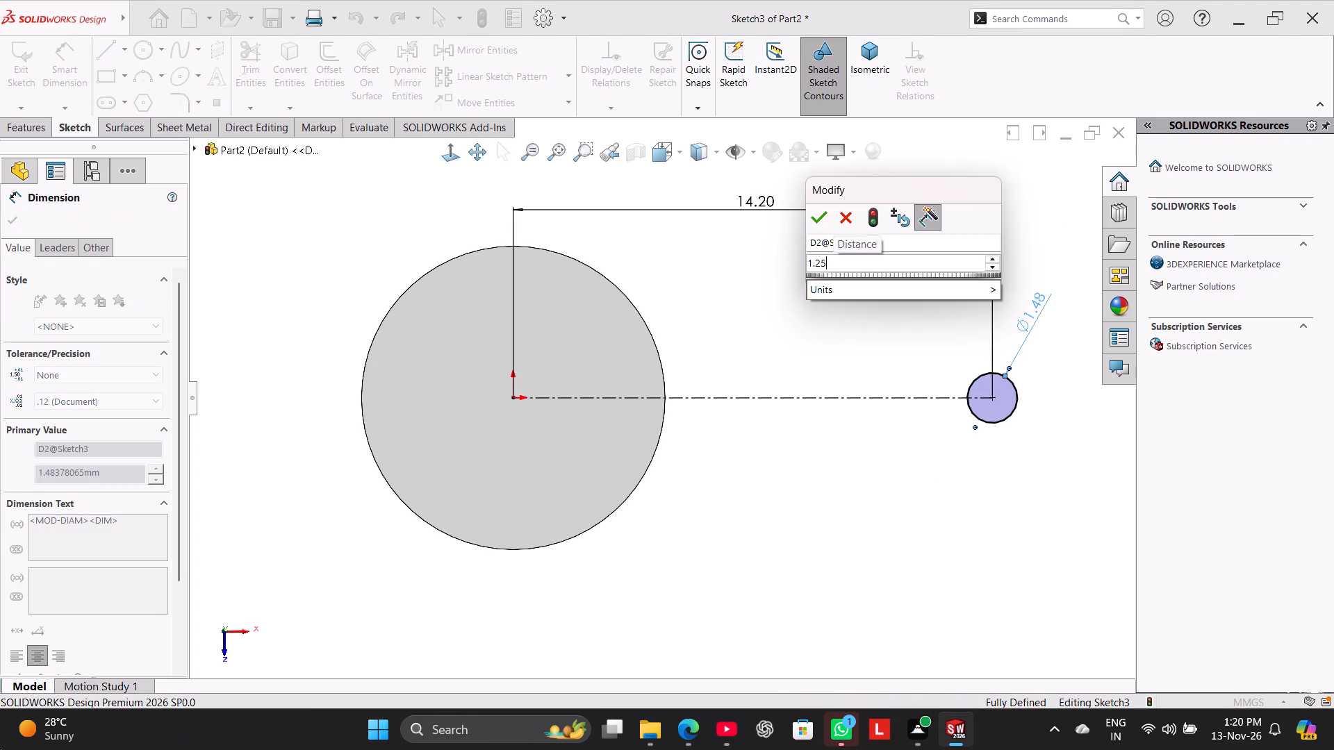
pyautogui.write('*2')
pyautogui.press('Return')
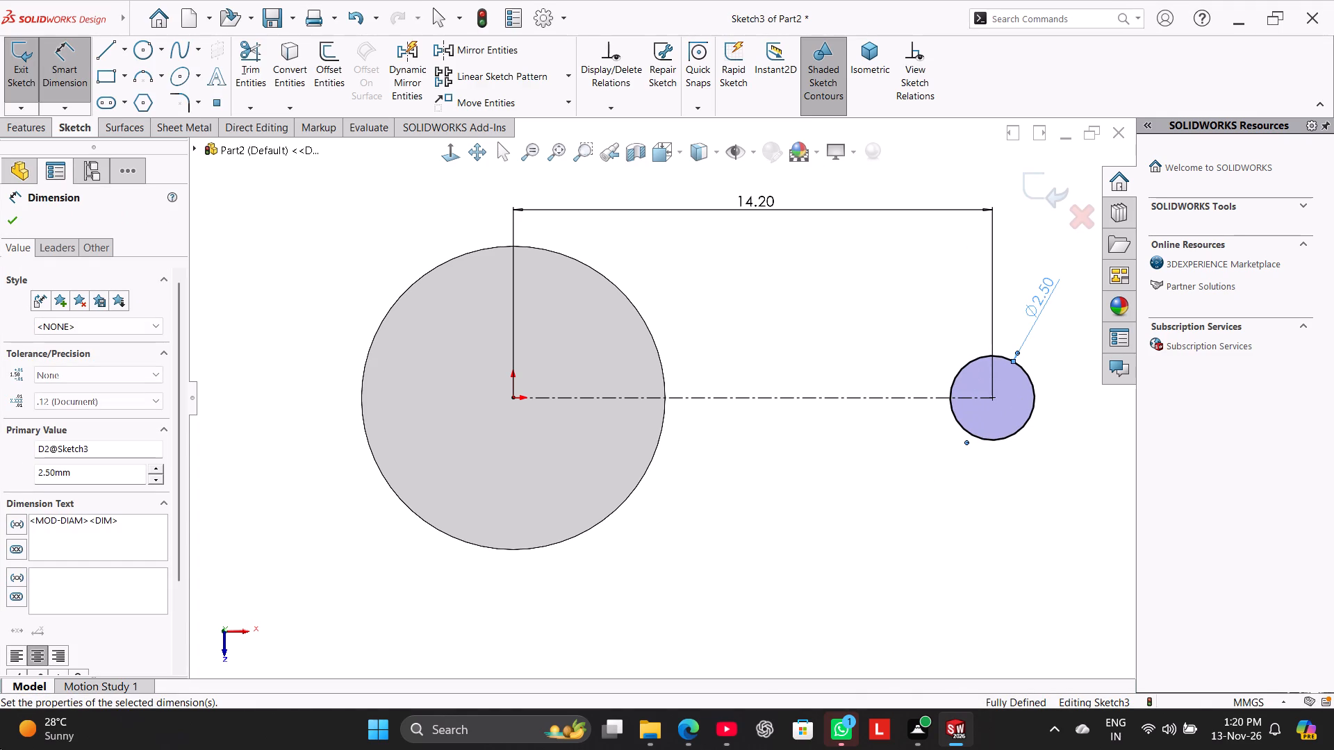
pyautogui.scroll(3, 553, 456)
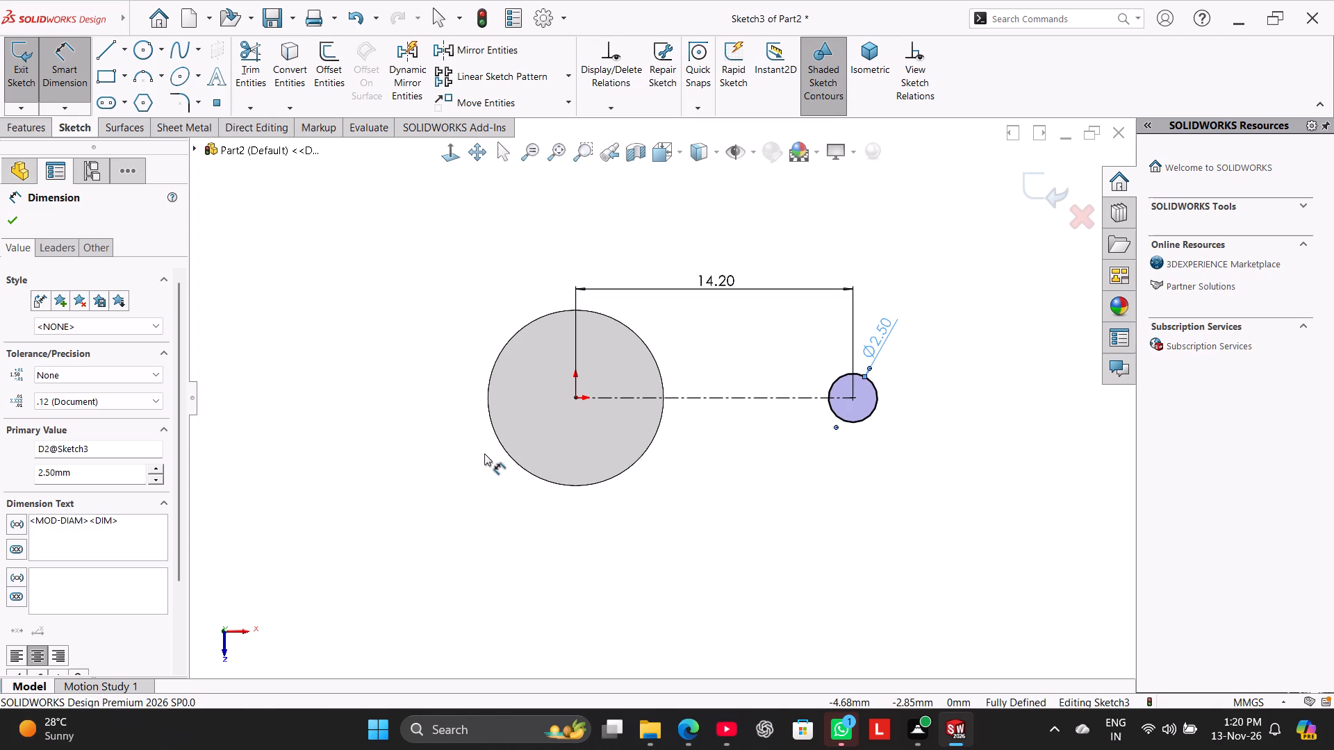
pyautogui.rightClick(306, 256)
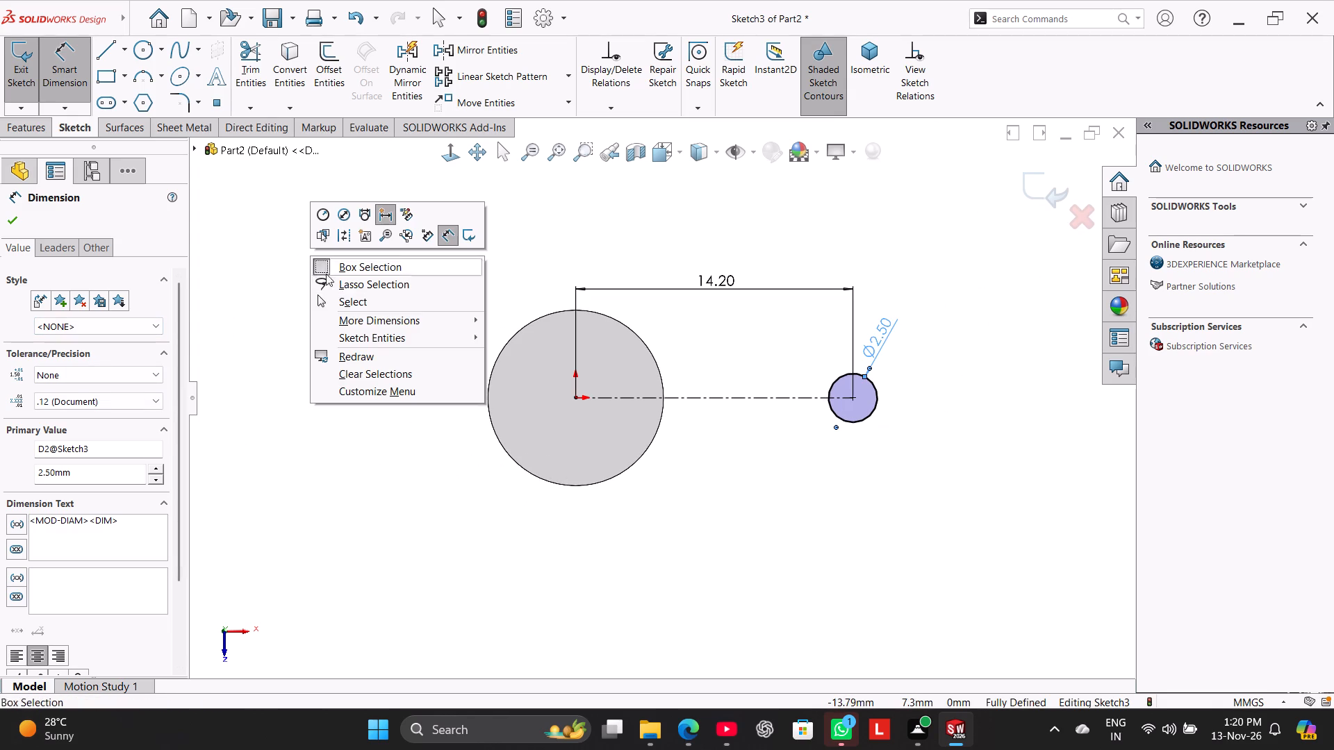
pyautogui.click(346, 297)
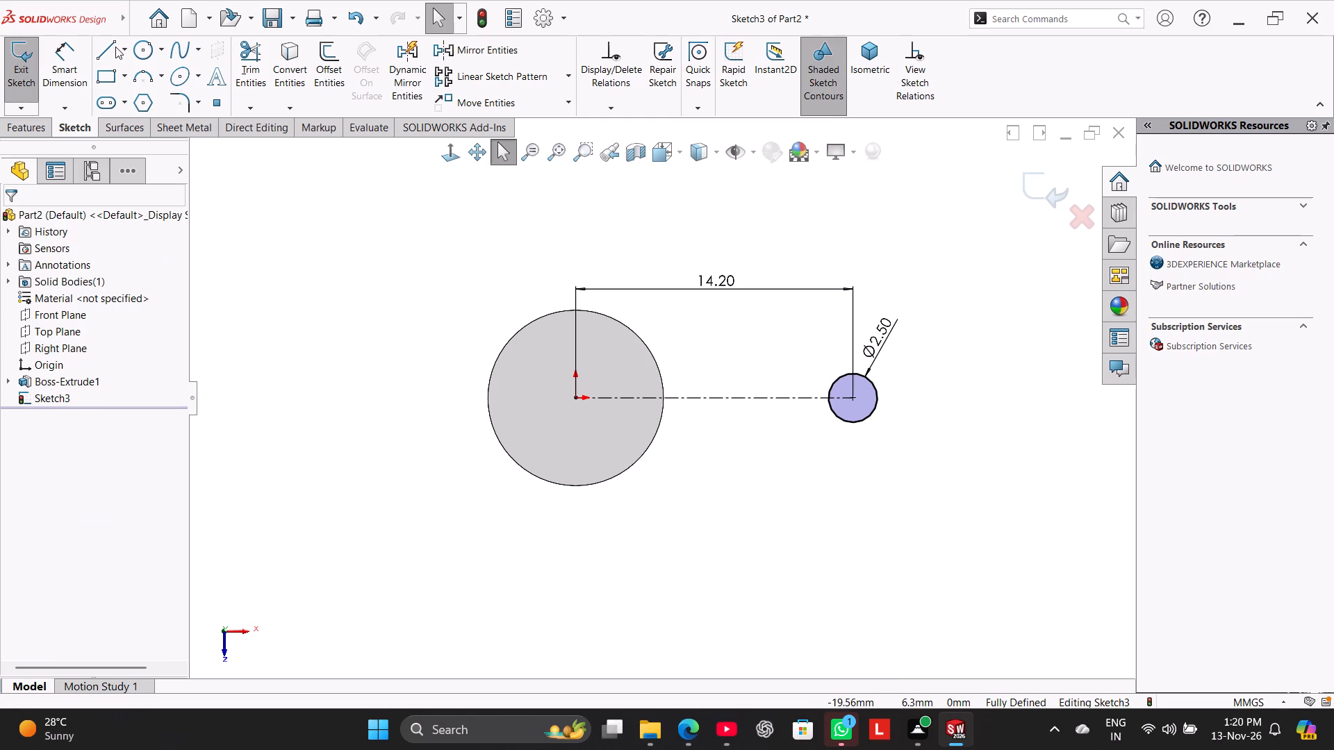
# Convert the hub's circular edge into a sketch entity.
pyautogui.click(115, 47)
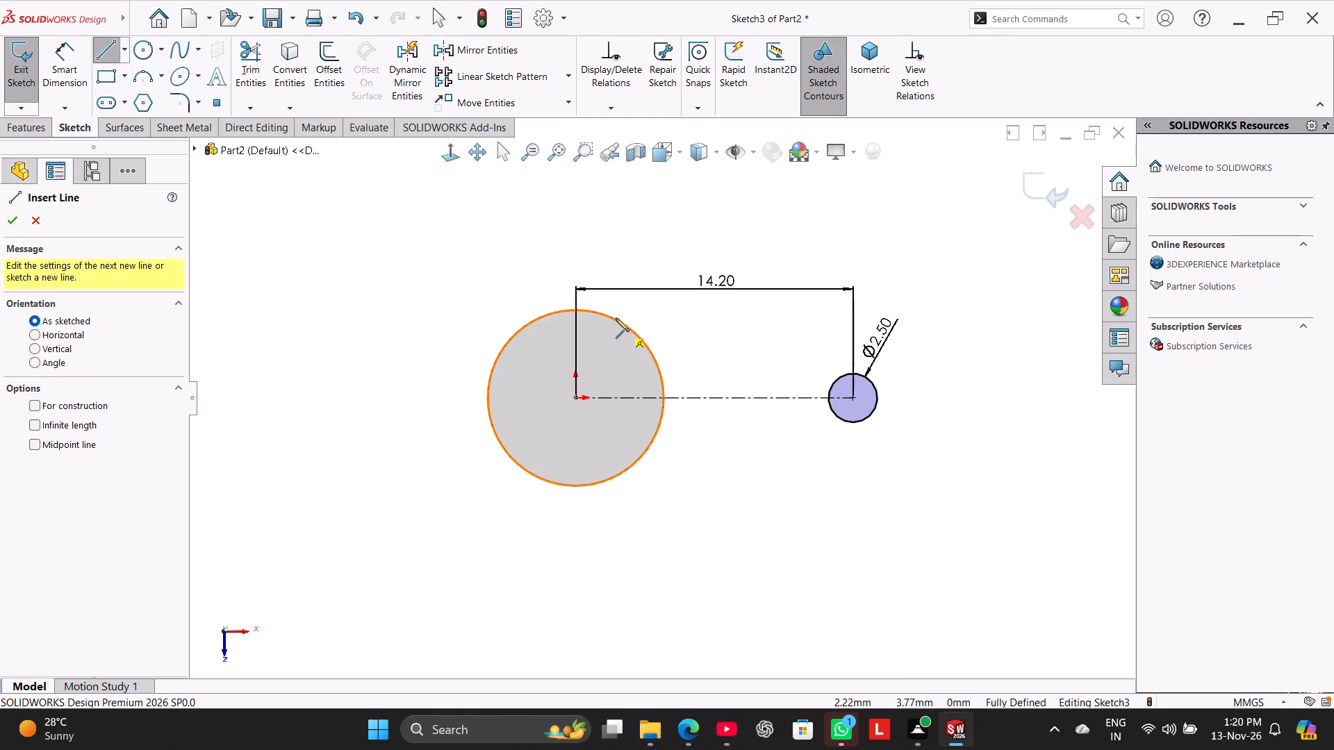
pyautogui.click(302, 68)
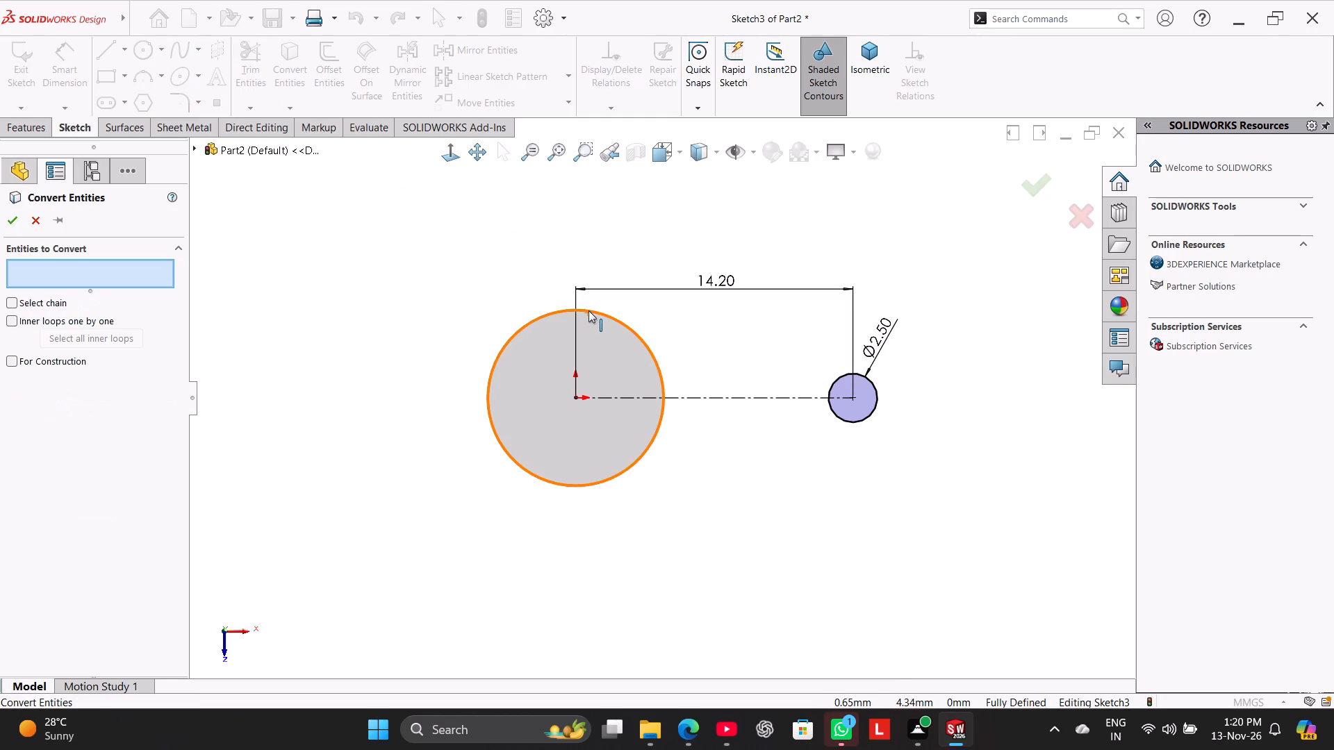
pyautogui.click(588, 310)
pyautogui.click(8, 225)
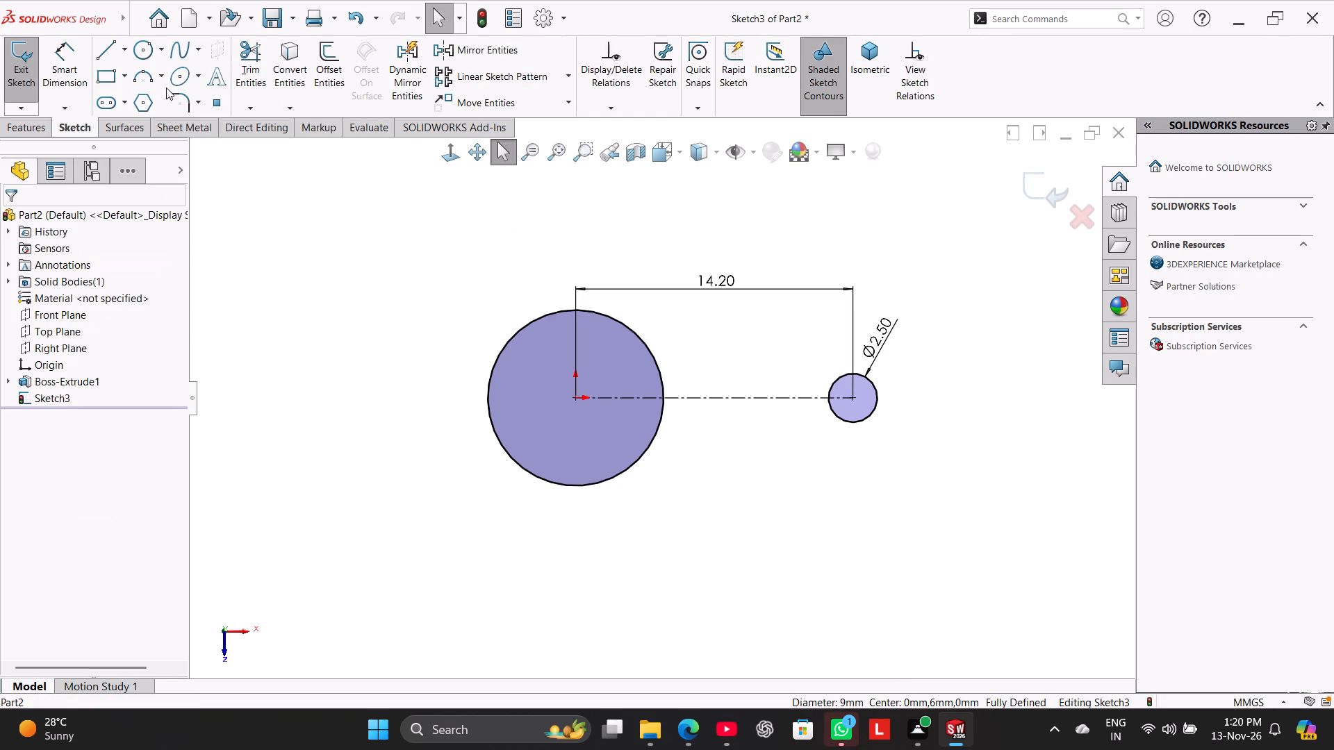
# Draw a line tangent to both the hub circle and the small circle along their upper sides.
pyautogui.click(106, 53)
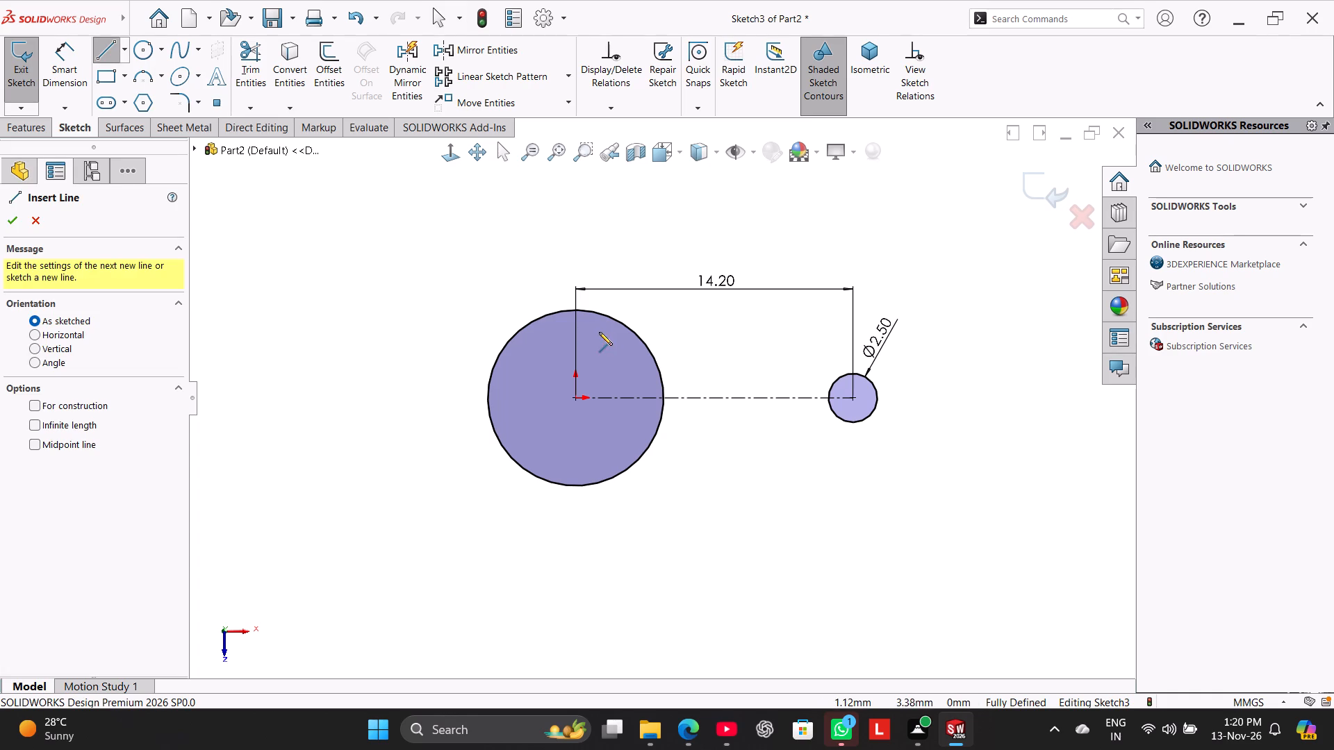
pyautogui.click(603, 314)
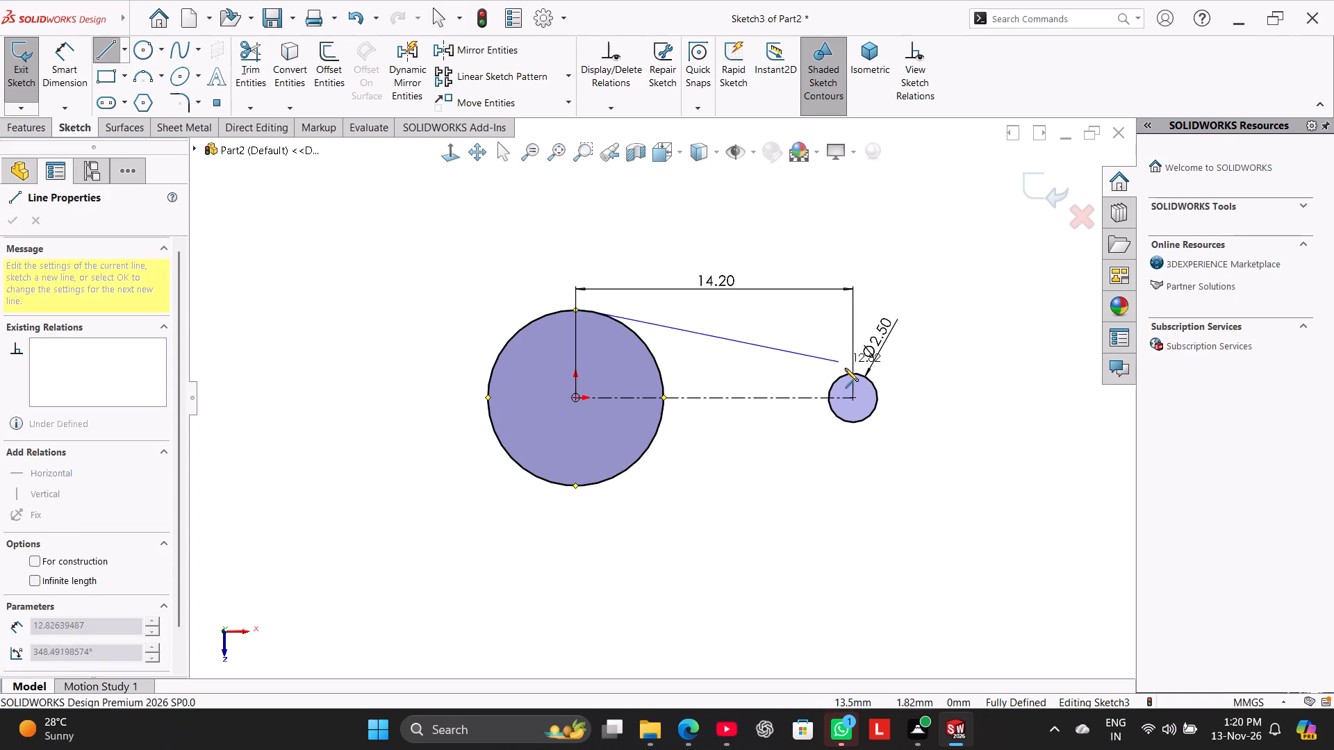
pyautogui.click(843, 378)
pyautogui.rightClick(789, 324)
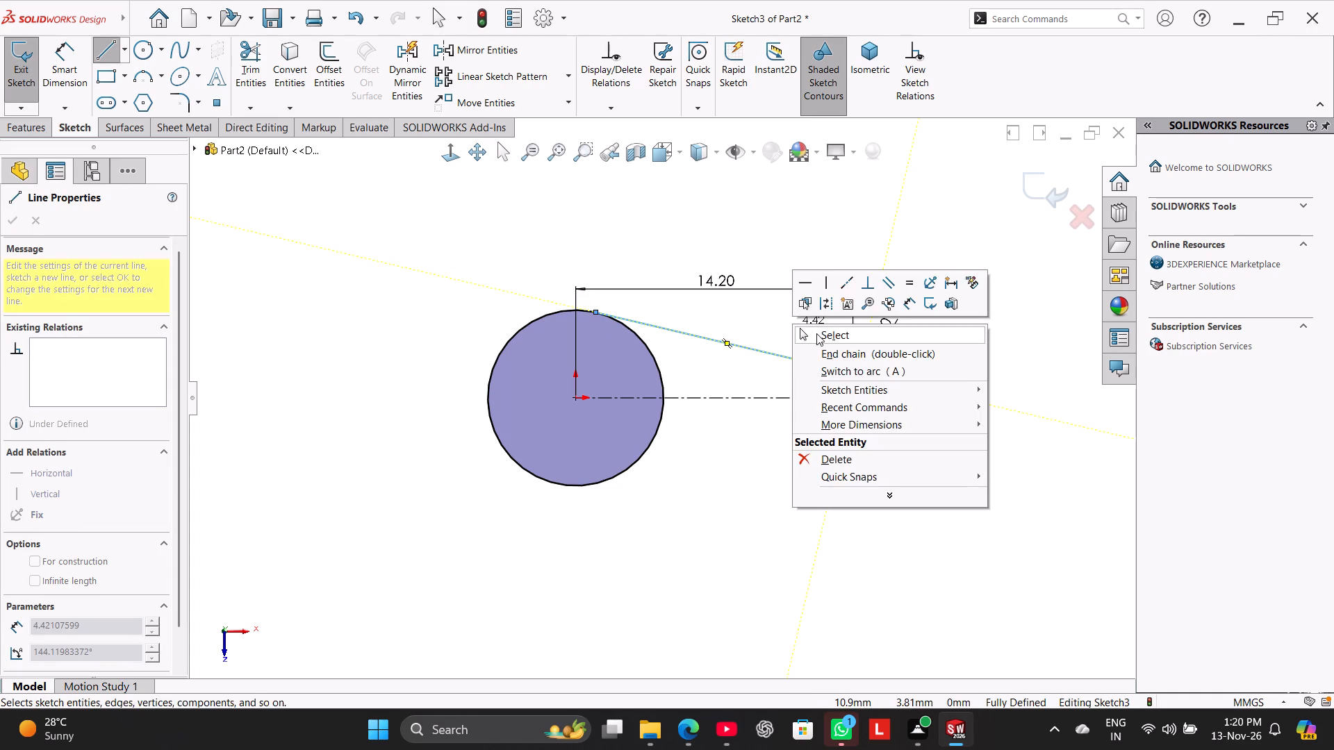
pyautogui.click(815, 333)
# Mirror the tangent line about the horizontal centerline.
pyautogui.click(784, 357)
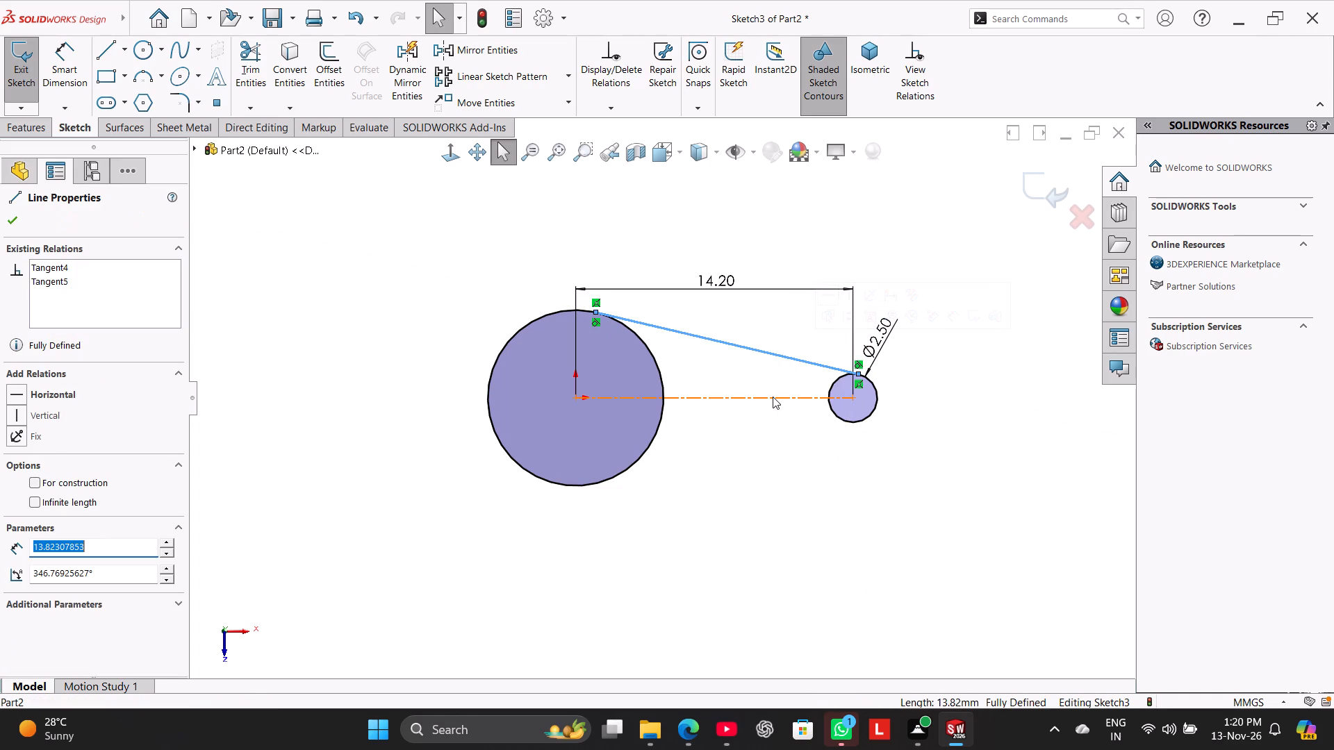
pyautogui.keyDown('ctrl'); pyautogui.click(775, 399); pyautogui.keyUp('ctrl')
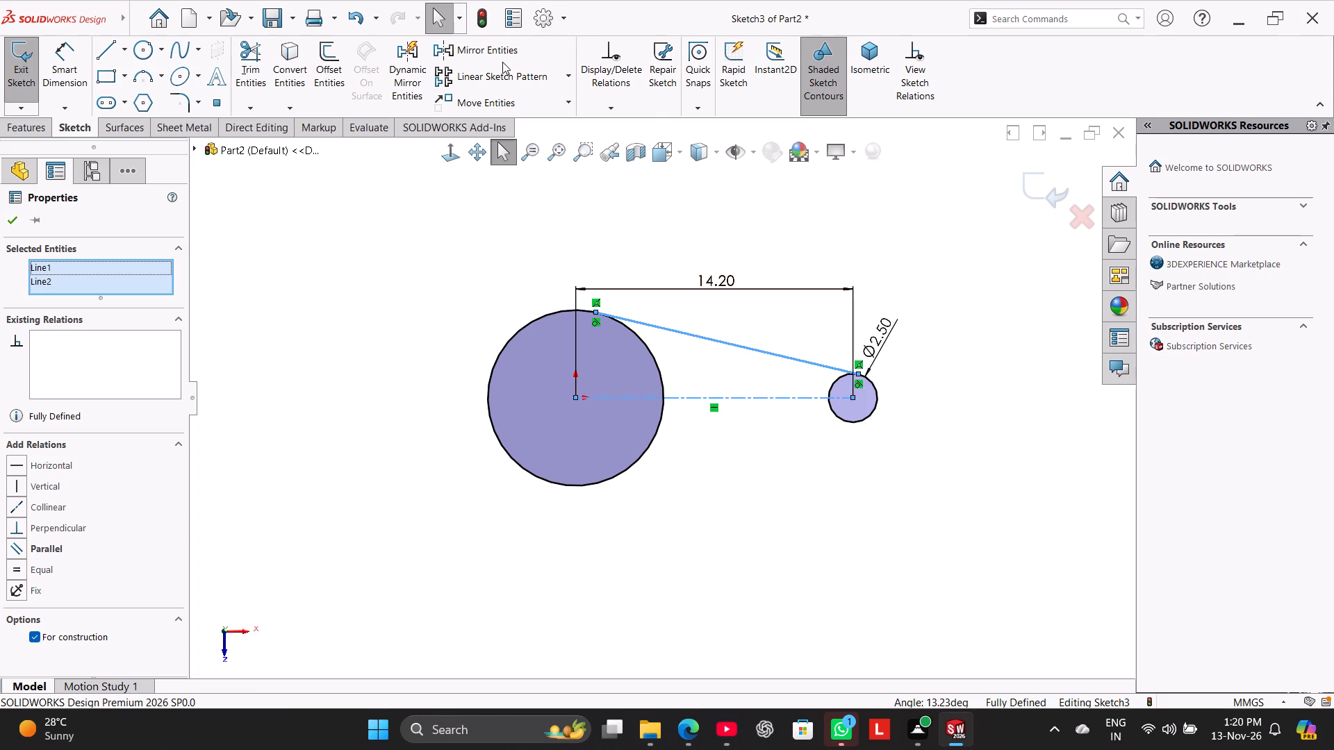
pyautogui.click(502, 62)
# Trim away the hub circle's far arc and the small circle's inner arc, leaving a closed tapered arm profile.
pyautogui.click(259, 68)
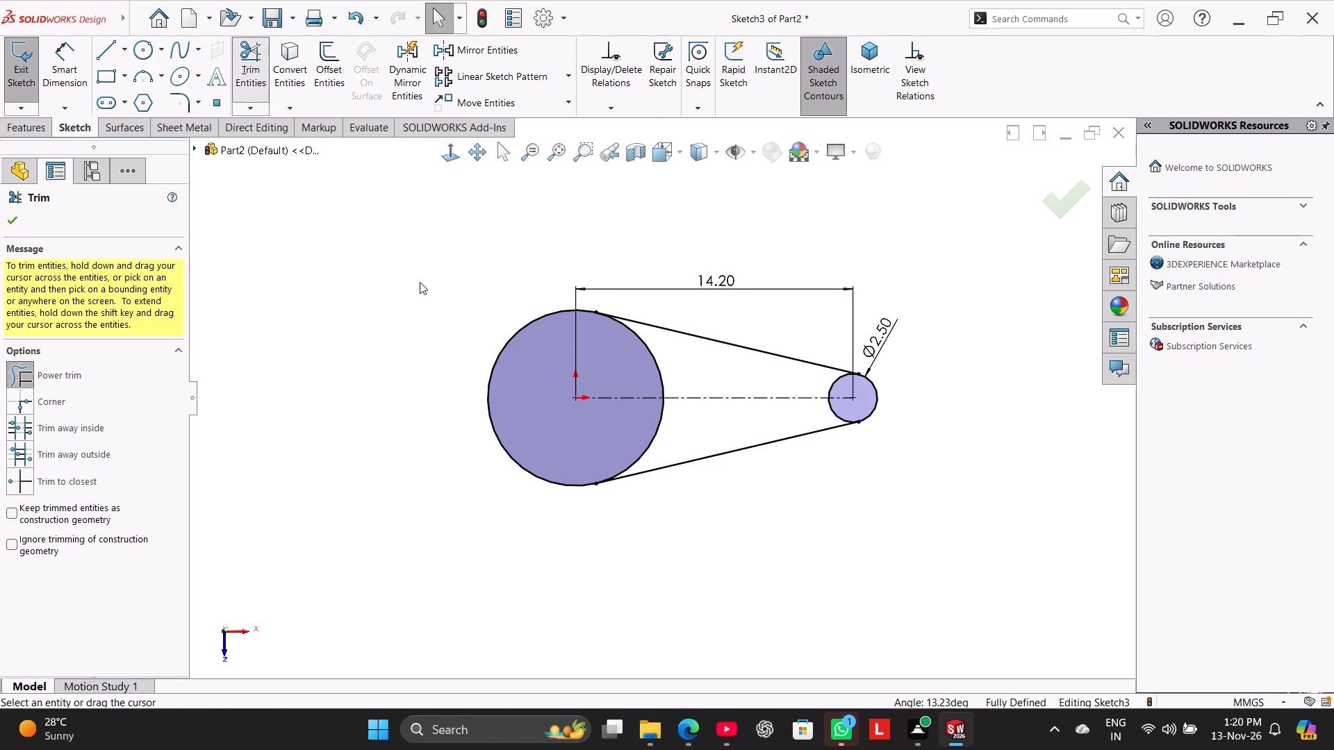
pyautogui.moveTo(456, 294); pyautogui.dragTo(511, 386)
pyautogui.rightClick(333, 285)
pyautogui.click(383, 329)
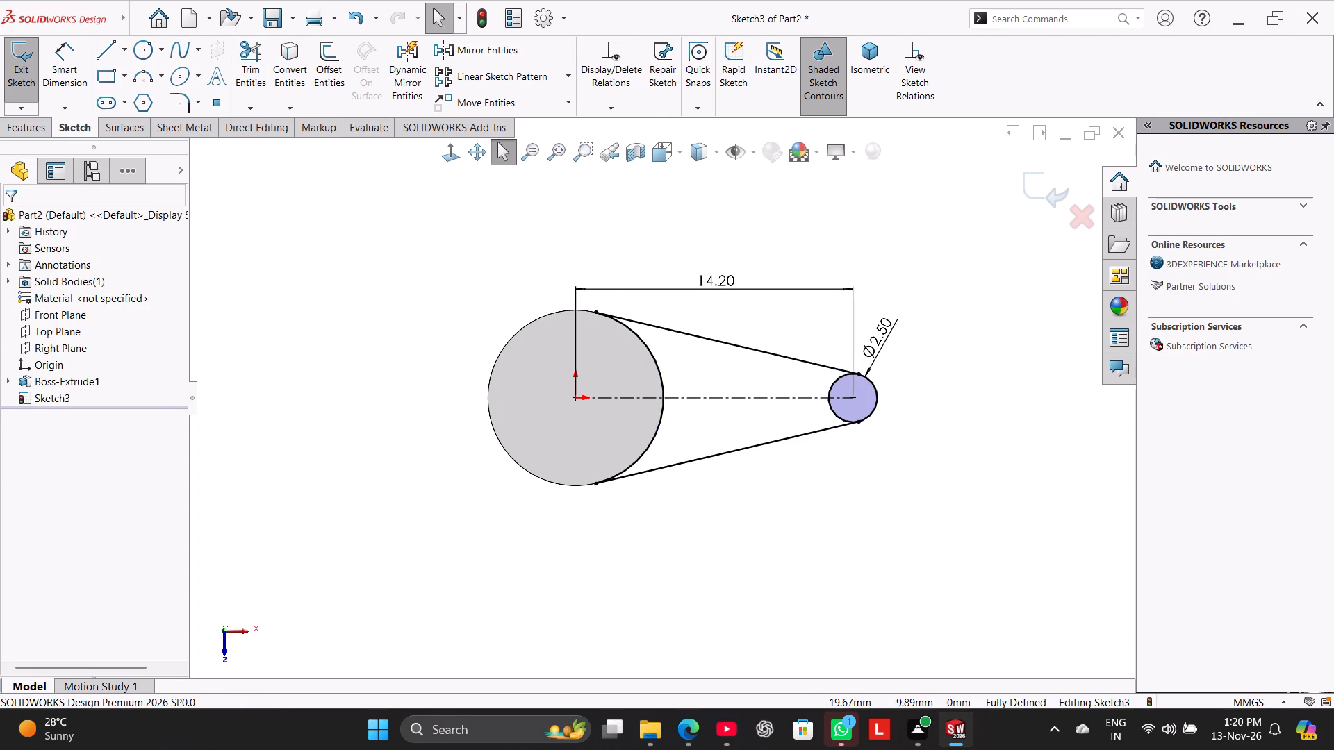
pyautogui.moveTo(470, 223); pyautogui.dragTo(454, 212)
pyautogui.click(239, 64)
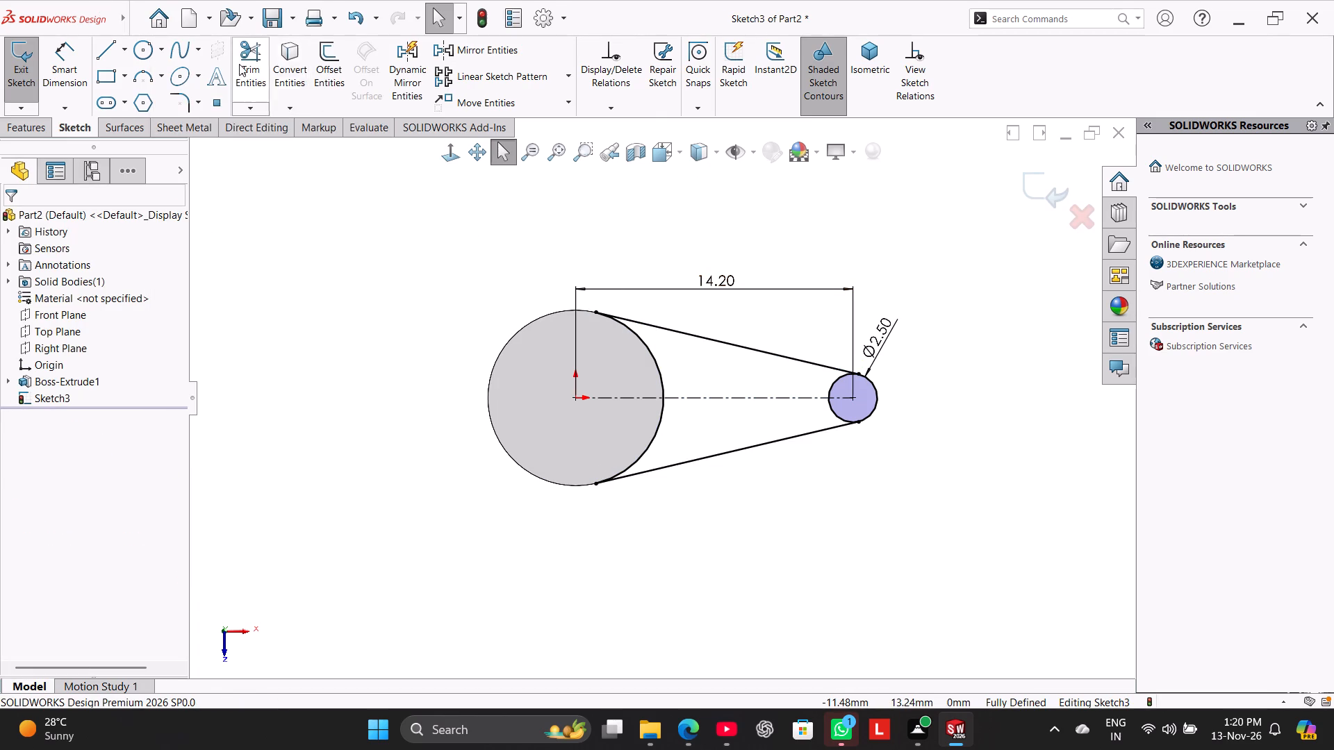
pyautogui.moveTo(844, 410); pyautogui.dragTo(821, 410)
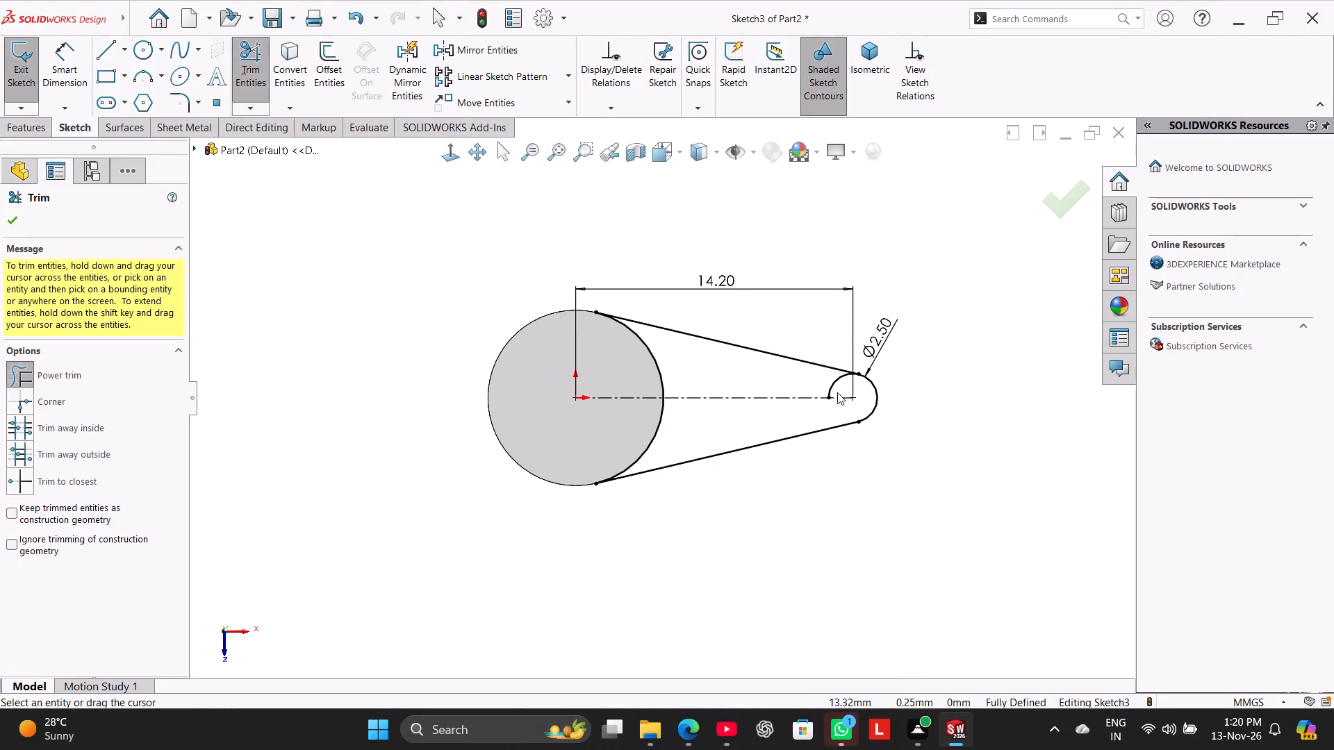
pyautogui.moveTo(841, 385); pyautogui.dragTo(824, 378)
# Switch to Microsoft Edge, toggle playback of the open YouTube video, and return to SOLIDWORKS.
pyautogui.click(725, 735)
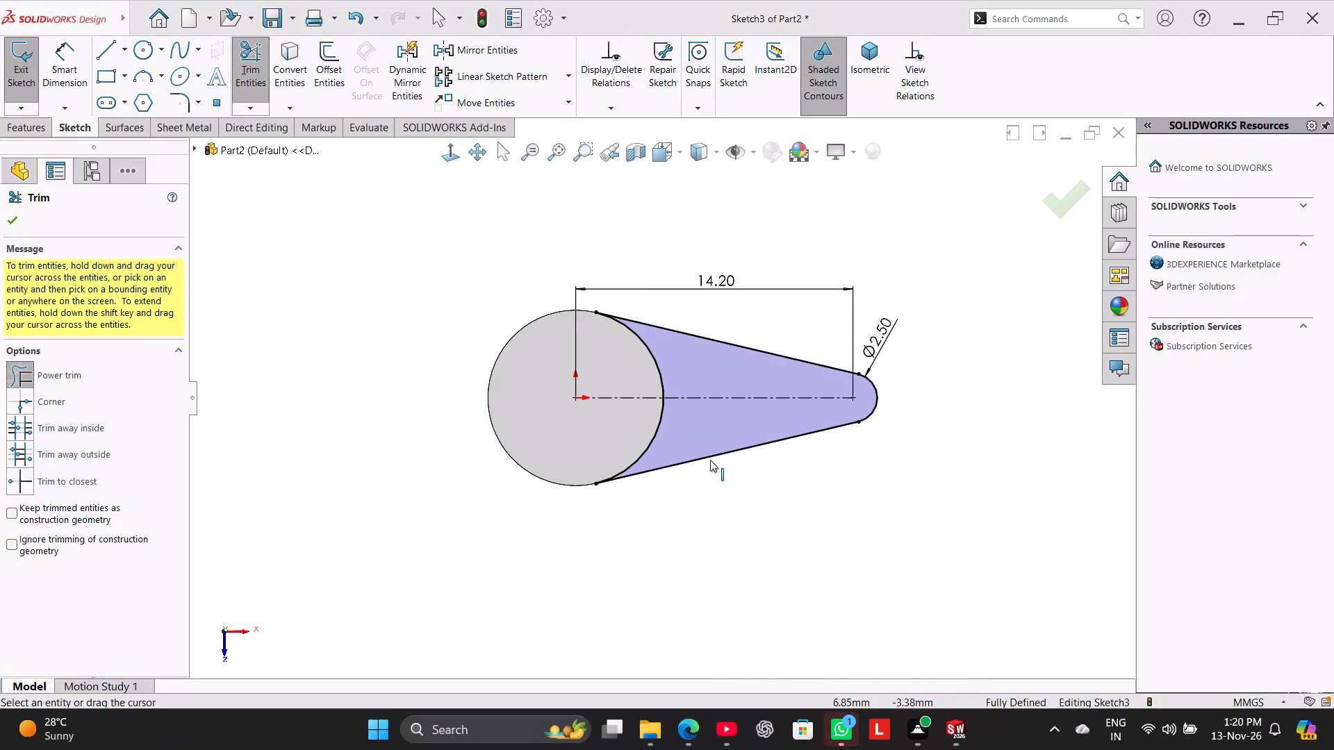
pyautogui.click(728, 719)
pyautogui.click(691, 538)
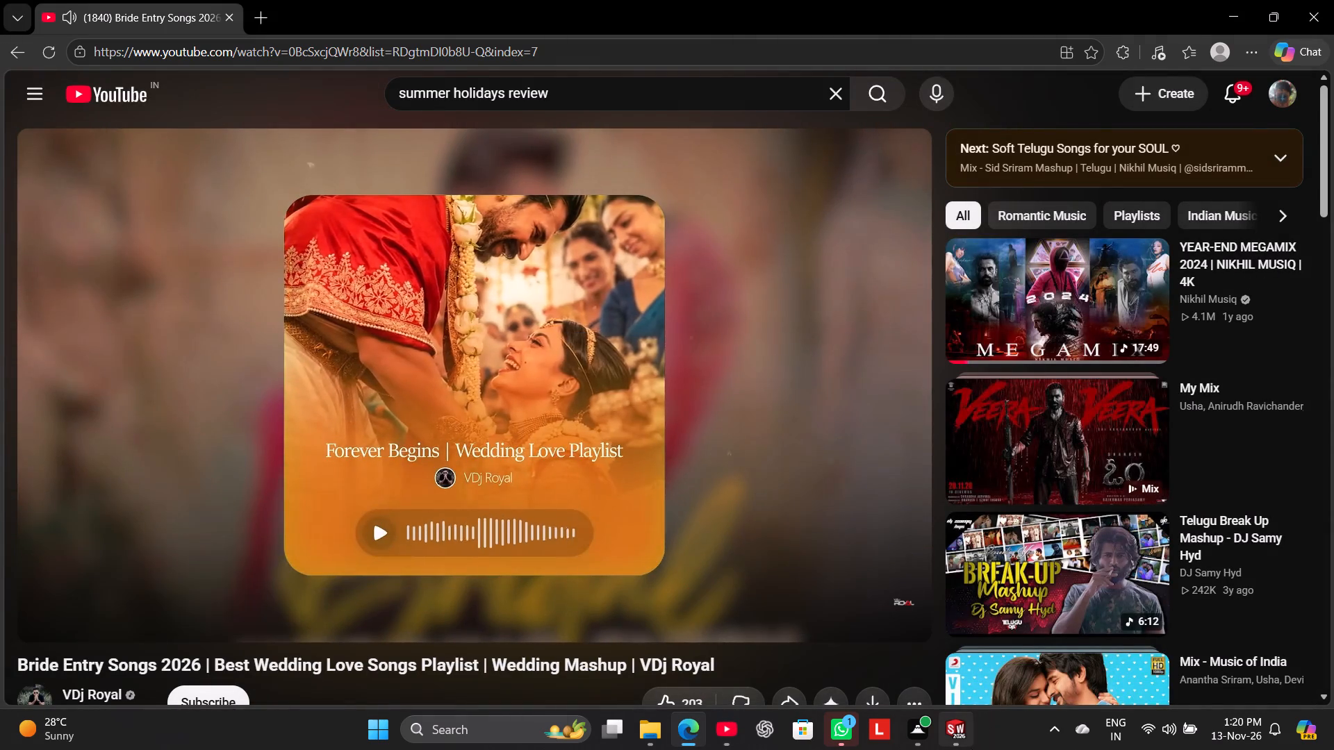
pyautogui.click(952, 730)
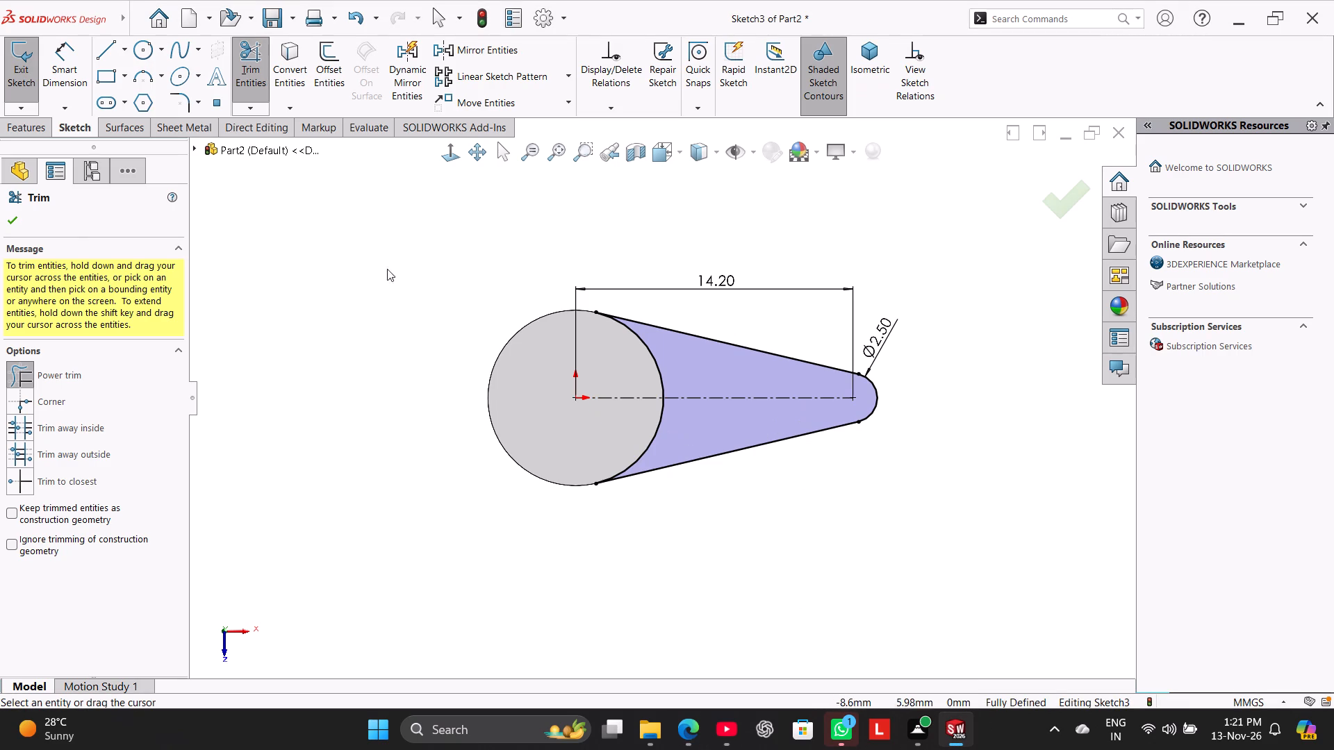
# Extrude the arm profile as a boss with a blind depth of 3 mm downward, starting at a 1 mm offset below the sketch plane.
pyautogui.click(8, 221)
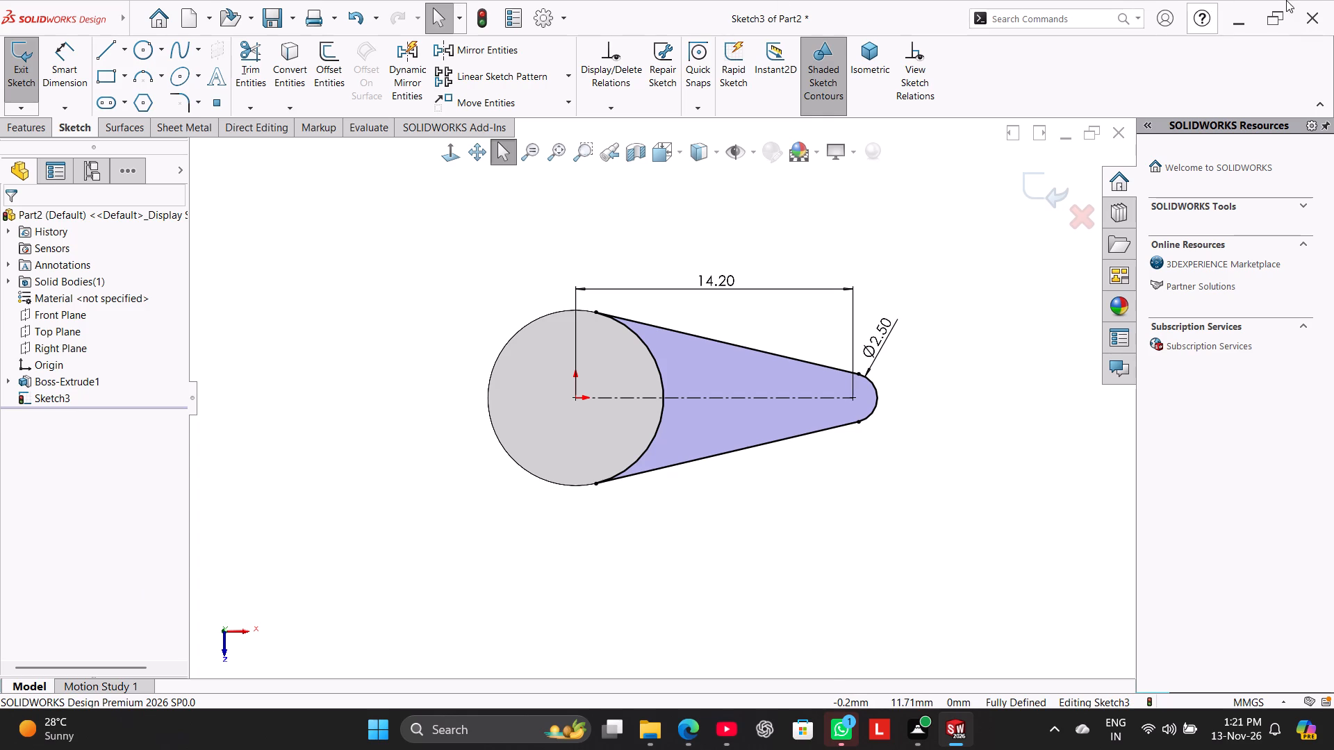
pyautogui.click(31, 131)
pyautogui.click(19, 79)
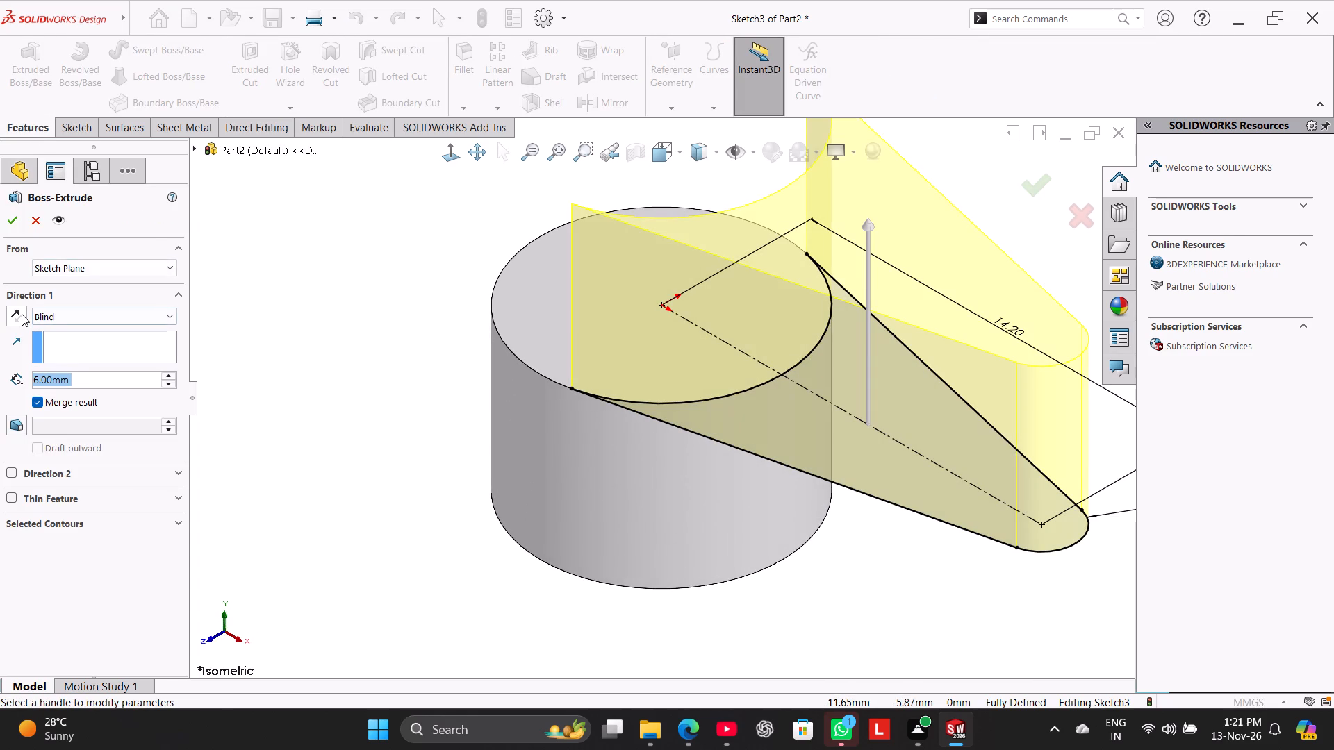
pyautogui.click(20, 314)
pyautogui.click(81, 271)
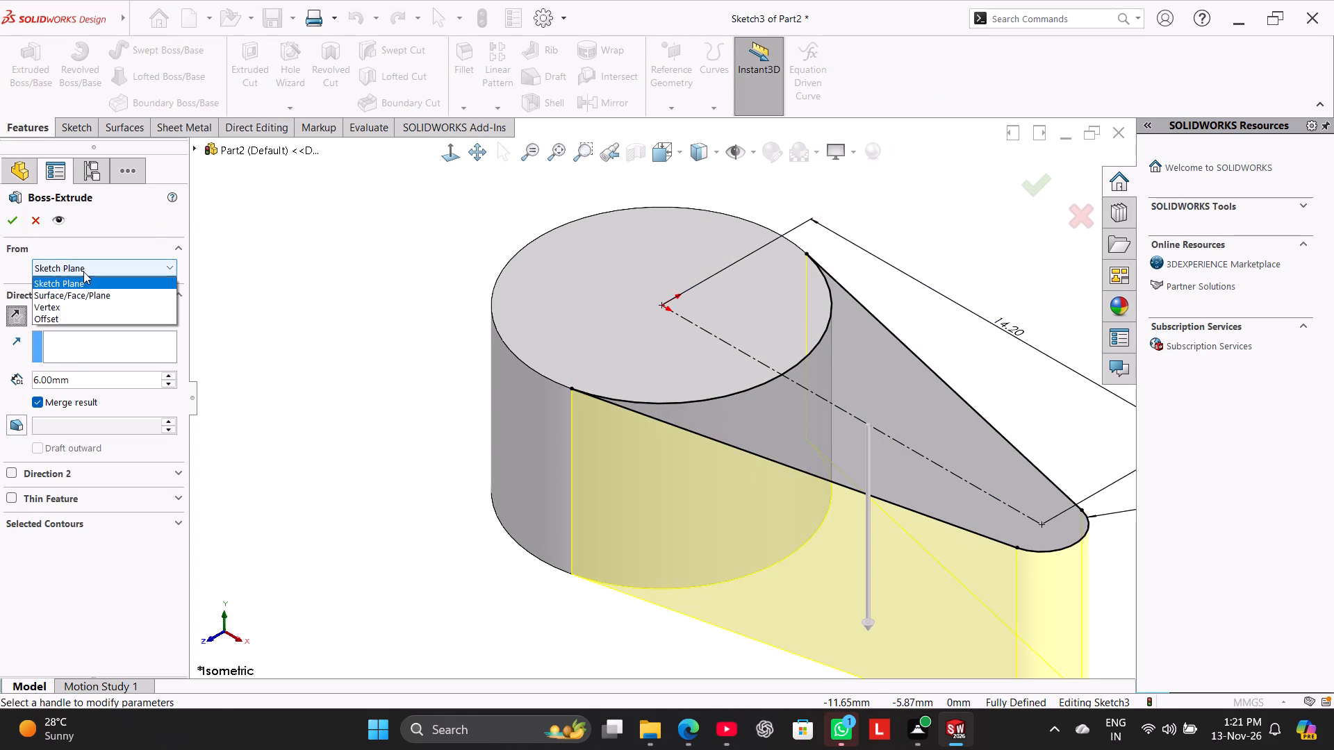
pyautogui.click(95, 317)
pyautogui.doubleClick(101, 298)
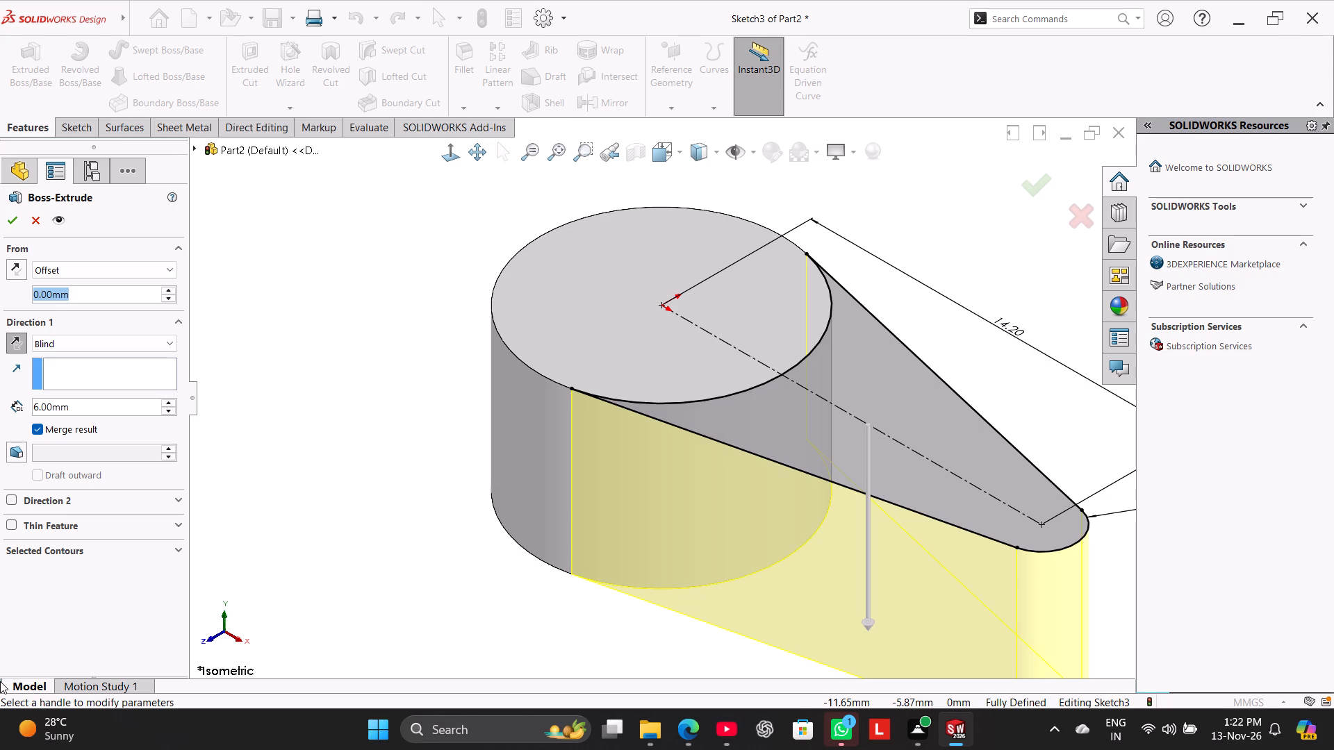
pyautogui.press('1')
pyautogui.press('Return')
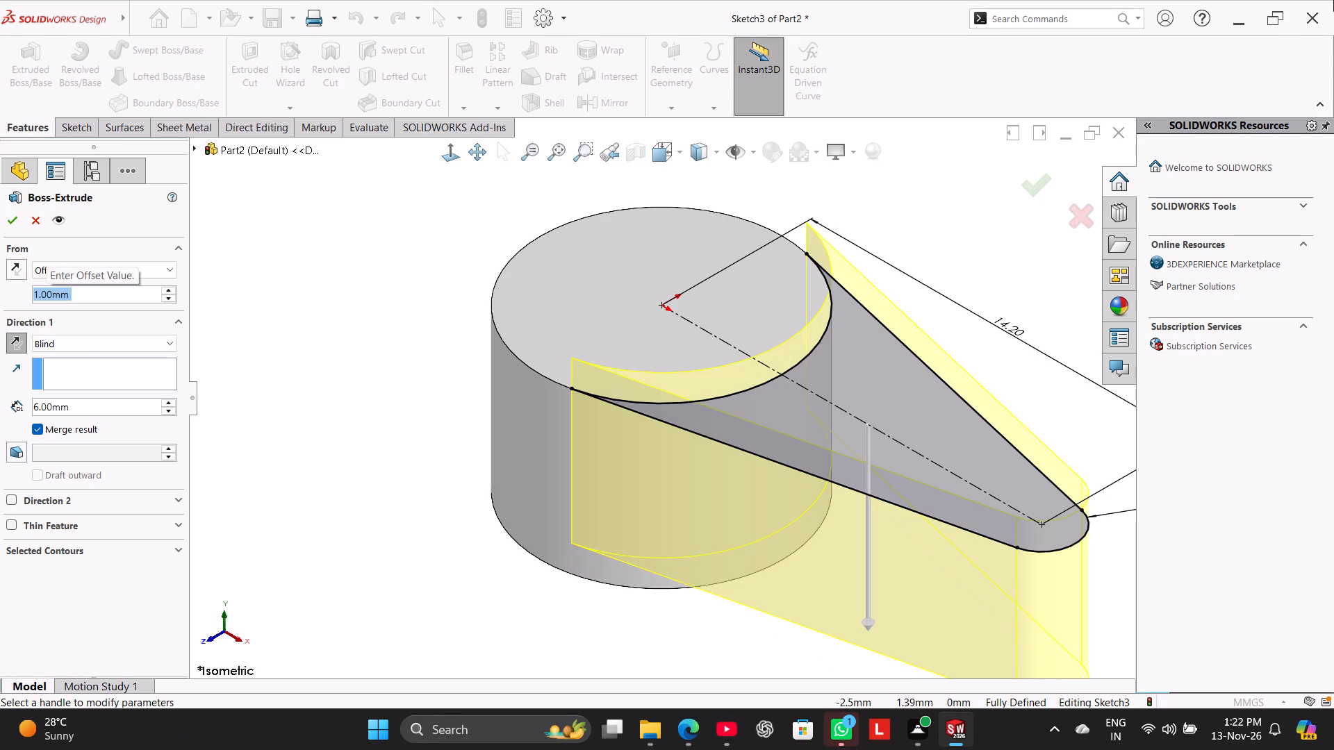
pyautogui.click(18, 267)
pyautogui.doubleClick(81, 408)
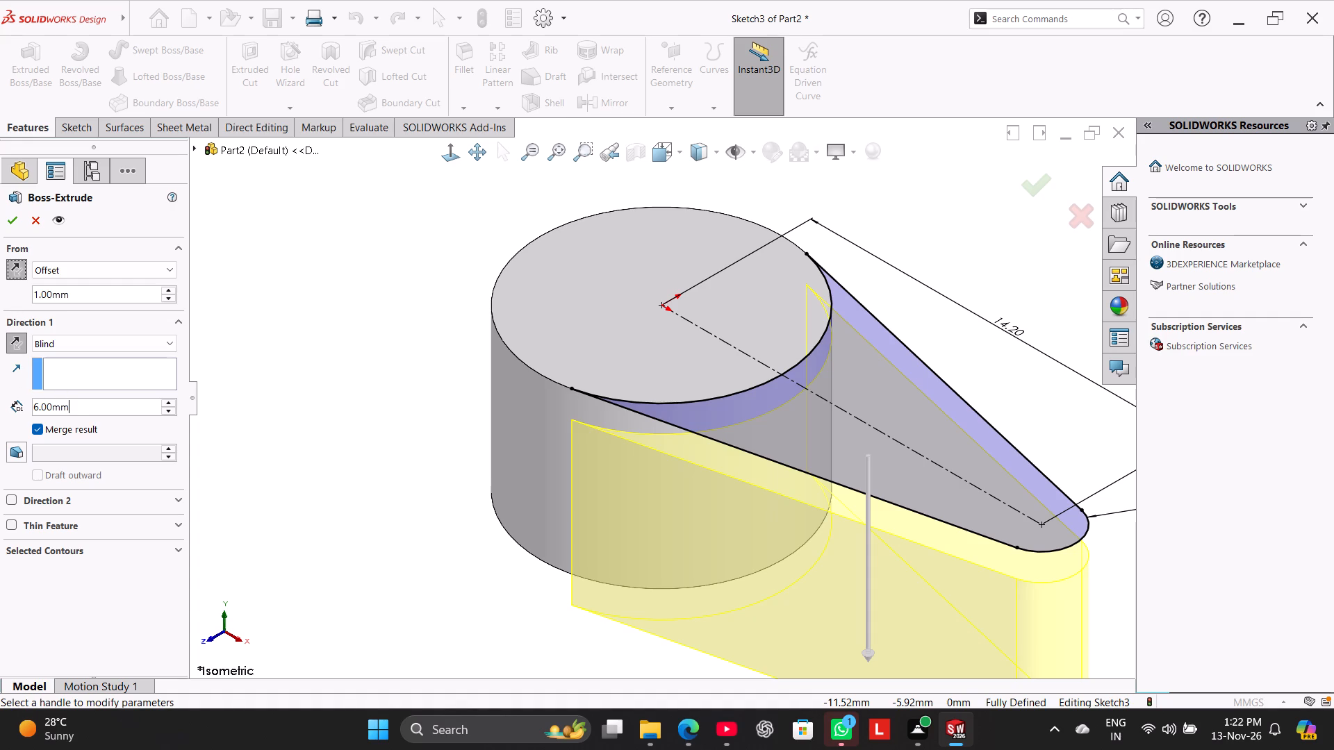
pyautogui.press('3')
pyautogui.press('Return')
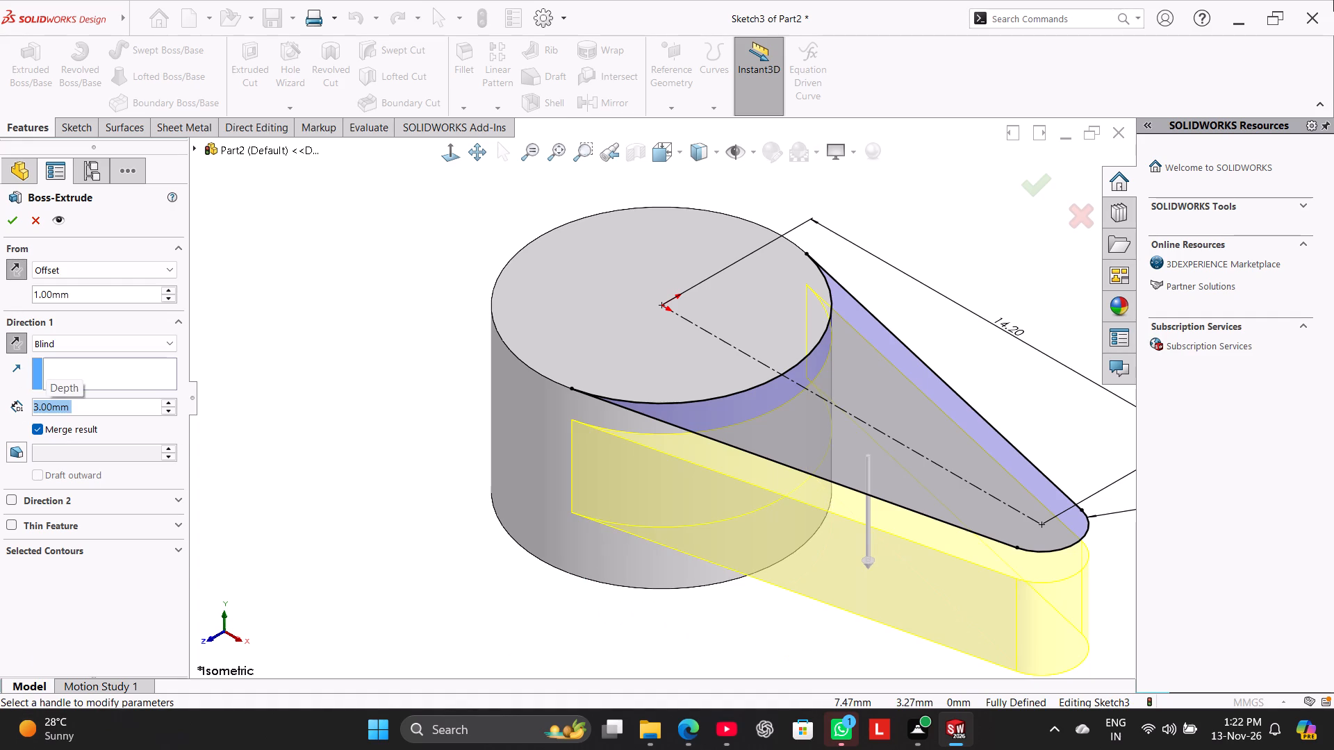
pyautogui.click(10, 214)
pyautogui.click(384, 206)
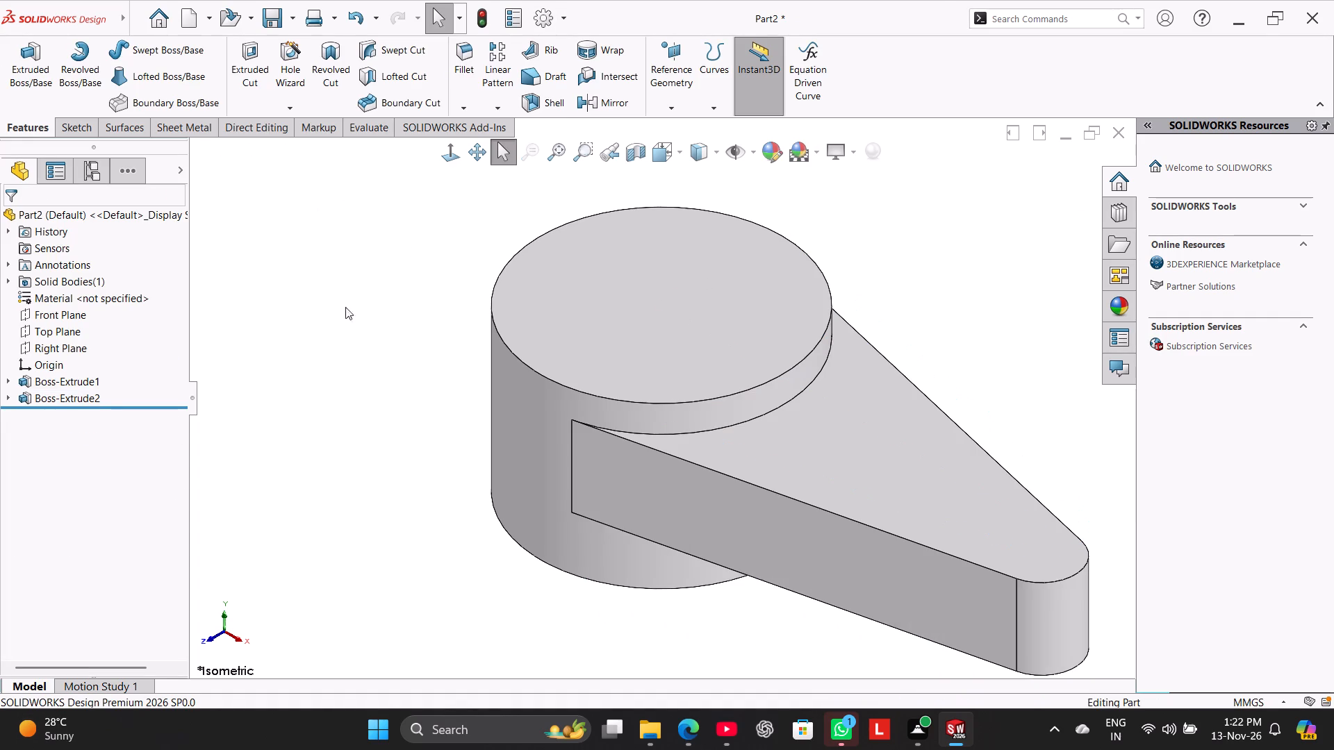
# Open a new sketch on the hub's bottom face.
pyautogui.moveTo(346, 307); pyautogui.dragTo(538, 203, button='right')
pyautogui.moveTo(346, 330); pyautogui.dragTo(593, 185, button='right')
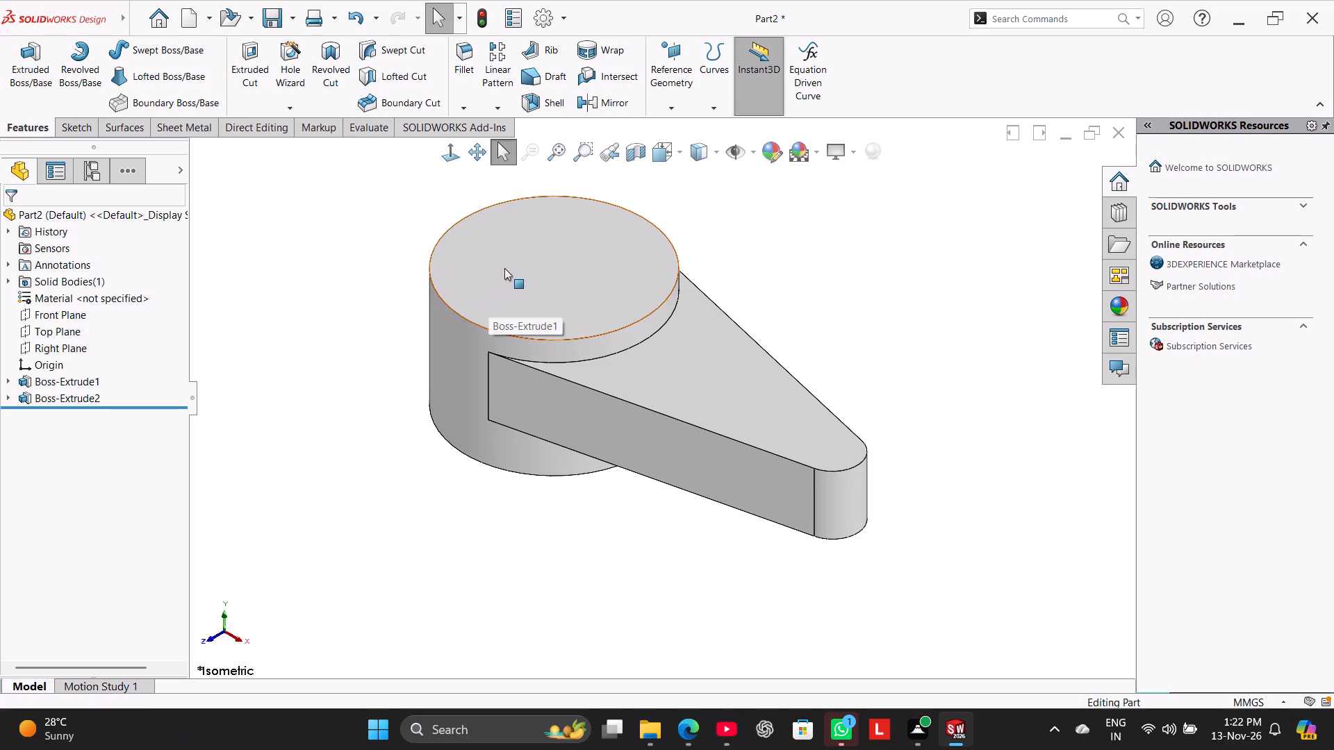
pyautogui.moveTo(429, 424); pyautogui.dragTo(504, 278, button='middle')
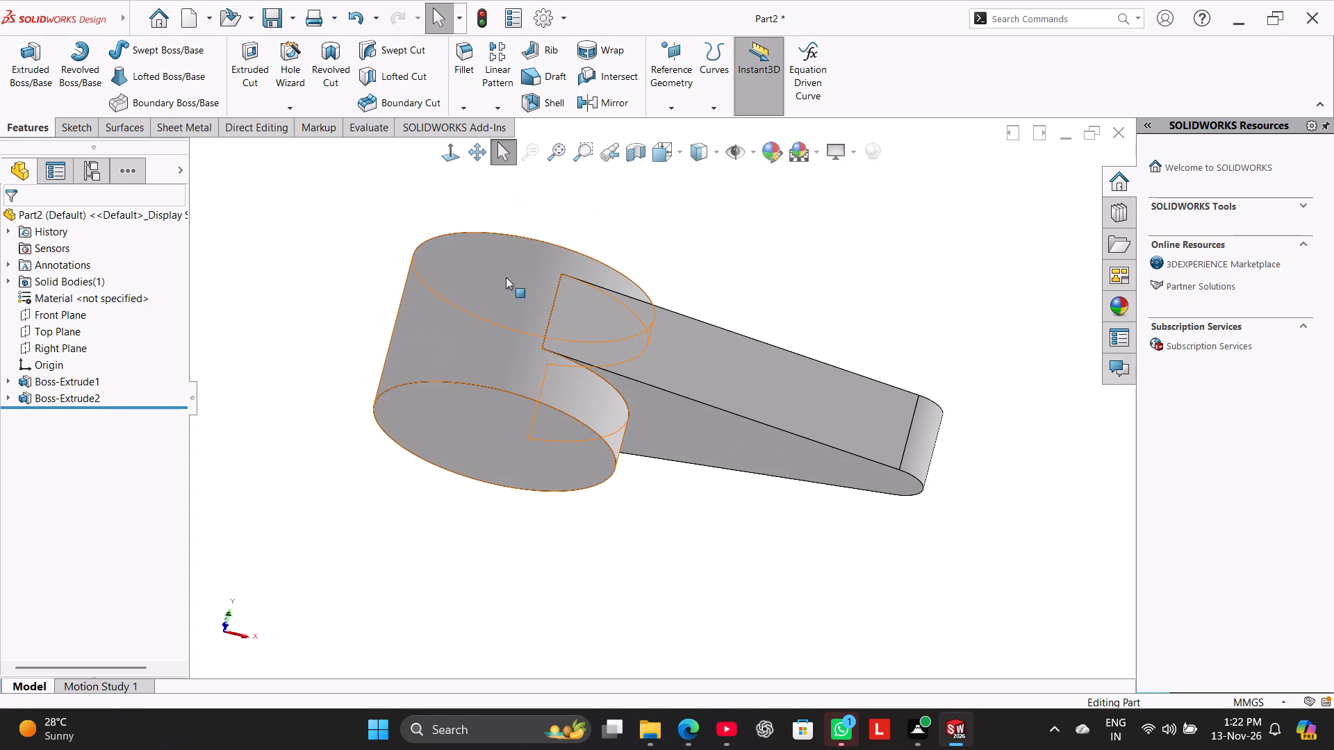
pyautogui.click(493, 396)
pyautogui.click(558, 361)
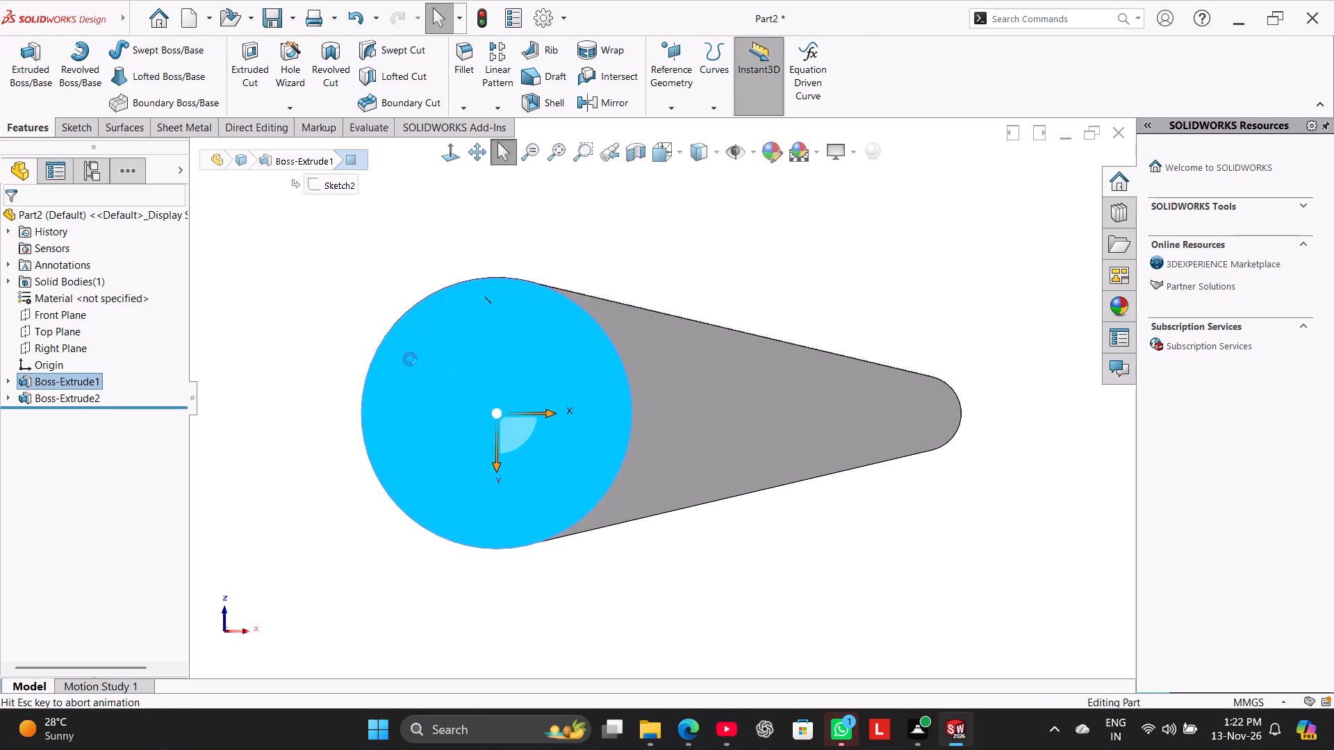
pyautogui.click(419, 233)
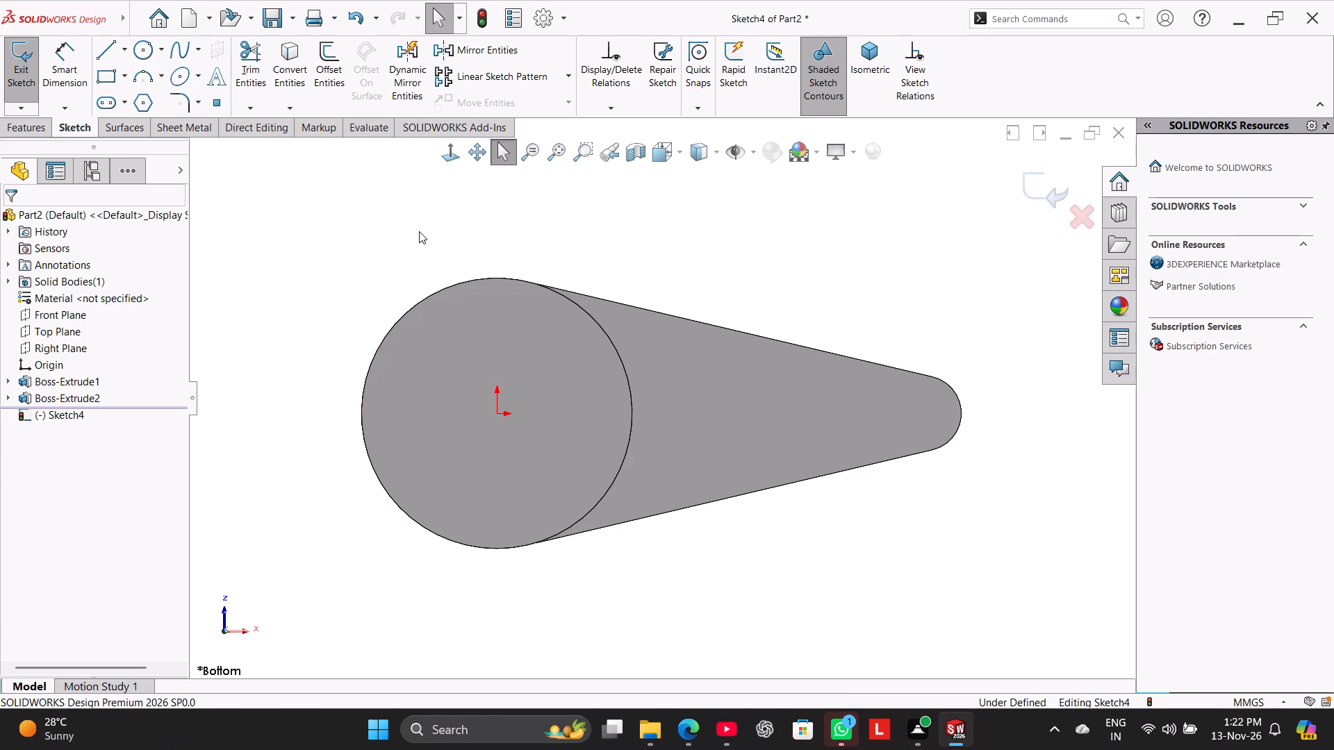
pyautogui.scroll(3, 423, 322)
pyautogui.scroll(-1, 418, 322)
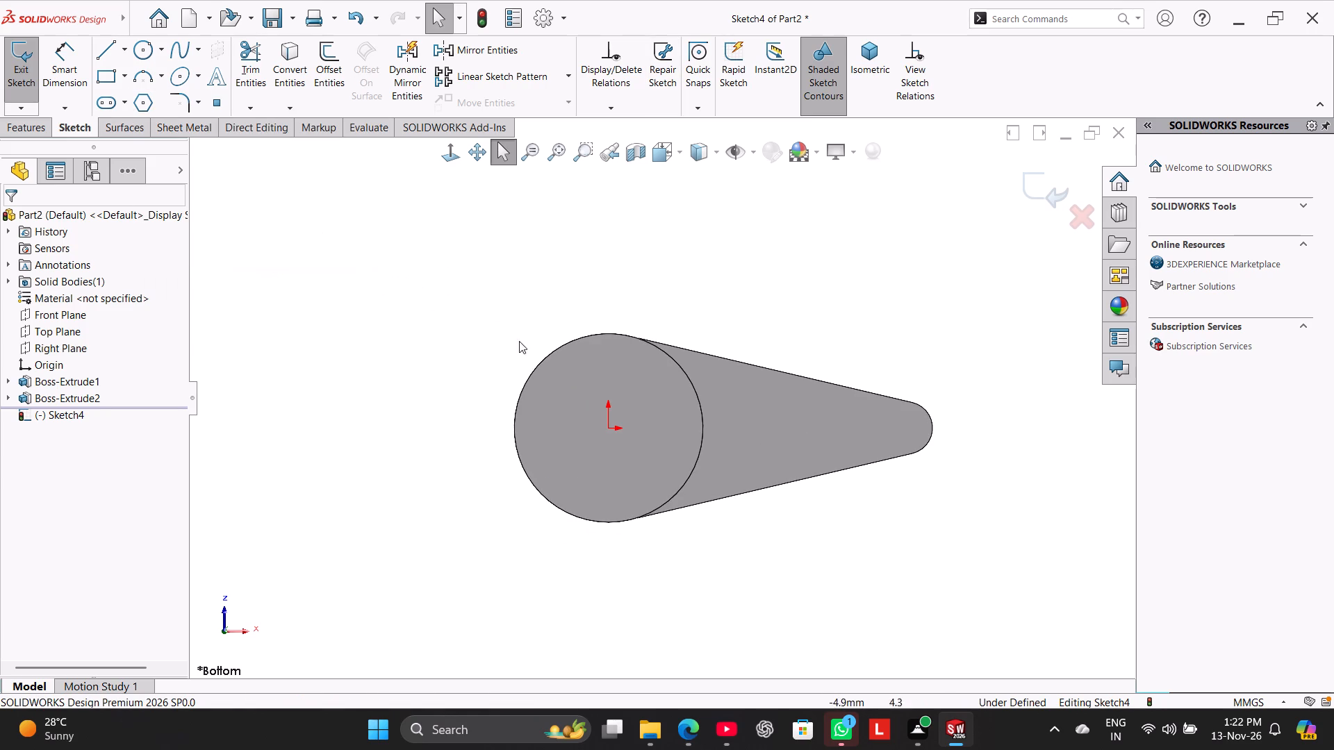
# Convert the hub face's circular edge into a sketch circle.
pyautogui.click(557, 349)
pyautogui.click(283, 92)
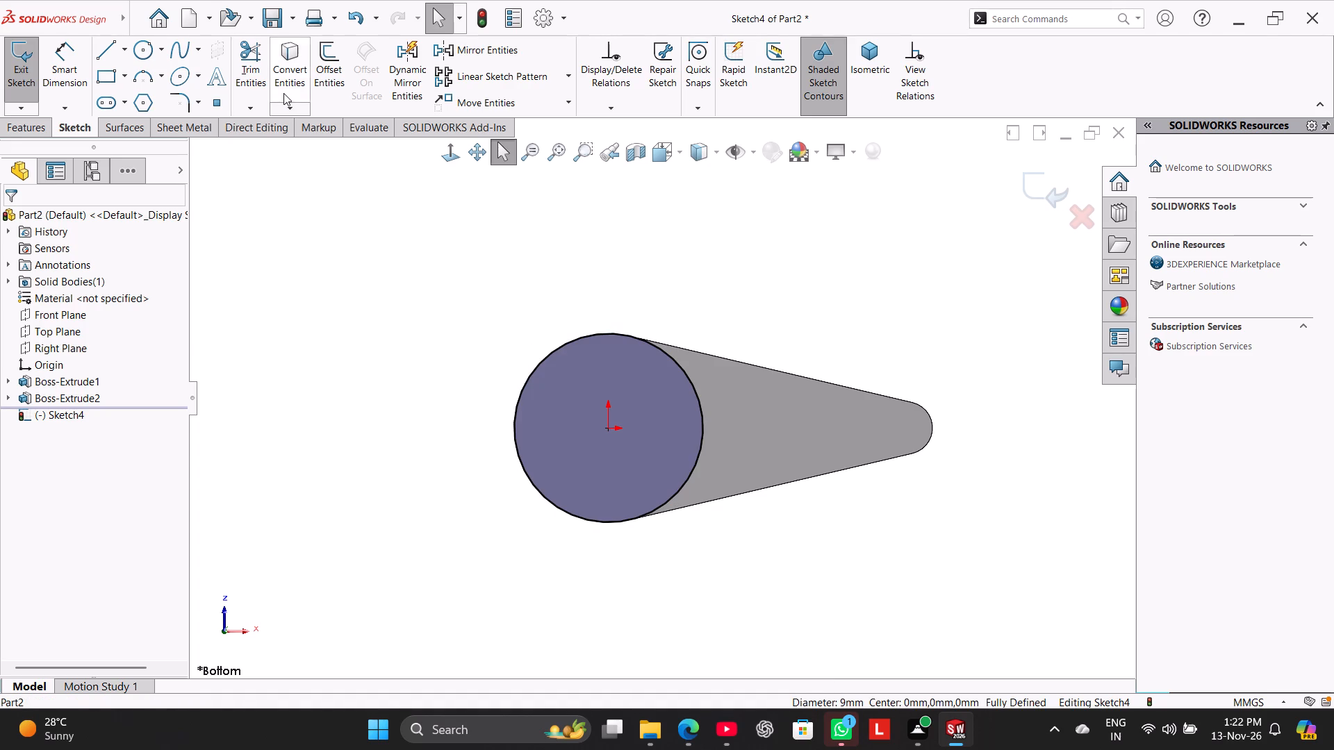
pyautogui.click(327, 224)
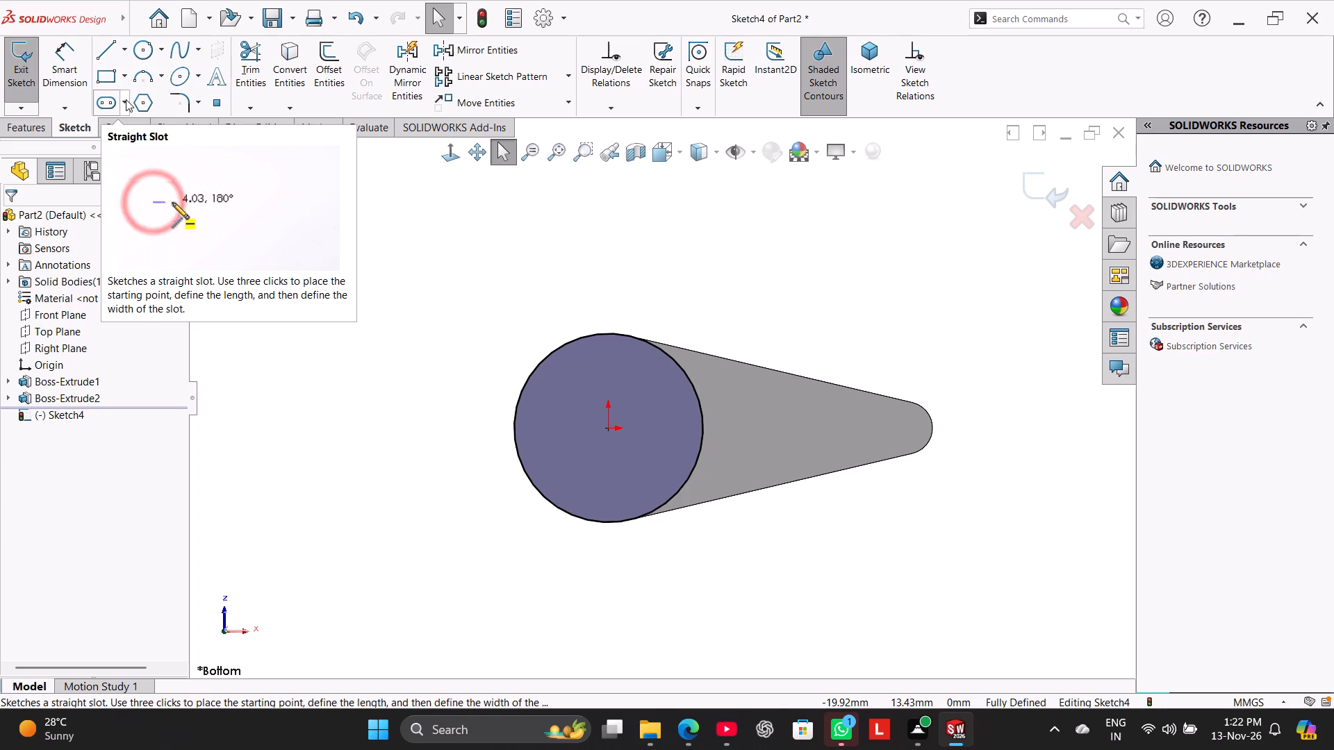
# Sketch a straight slot from the hub centre, angled outward away from the arm, about 7.5 mm between centres and 2.6 mm wide.
pyautogui.click(104, 103)
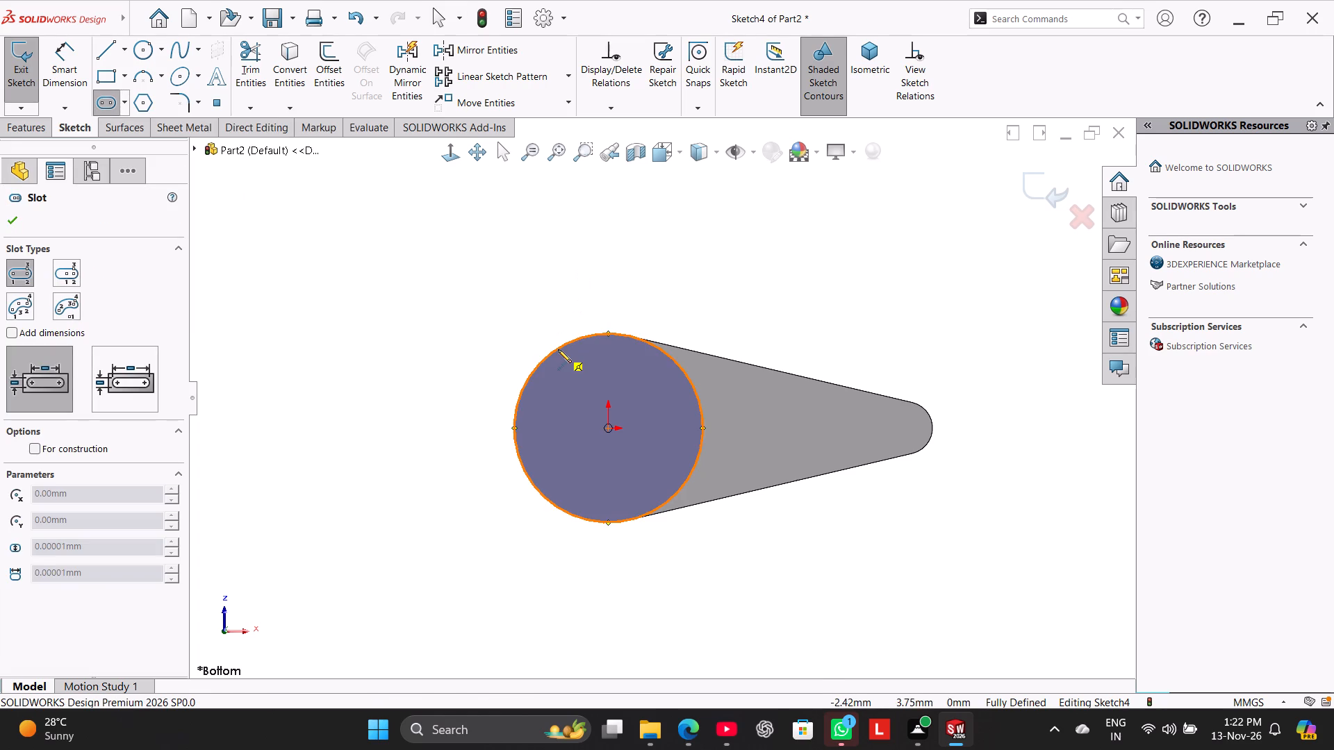
pyautogui.click(609, 432)
pyautogui.click(529, 292)
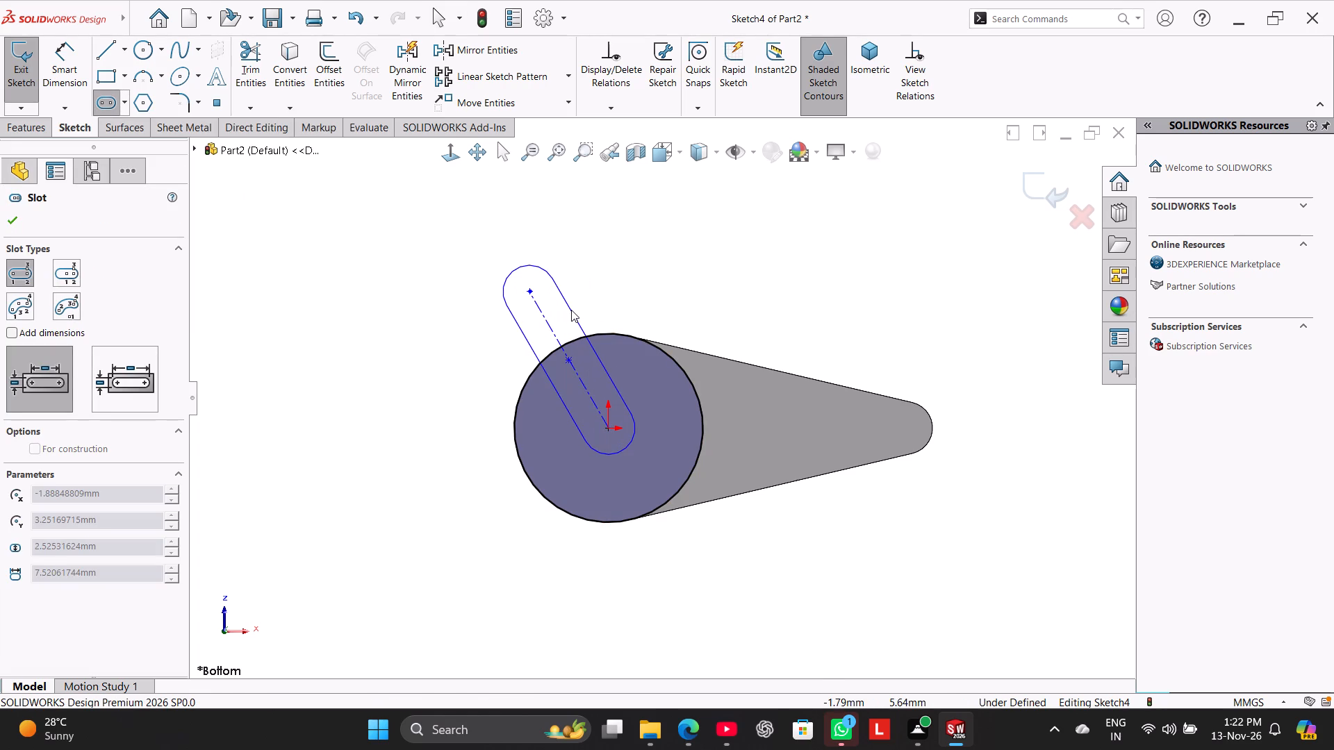
pyautogui.click(571, 310)
pyautogui.rightClick(405, 351)
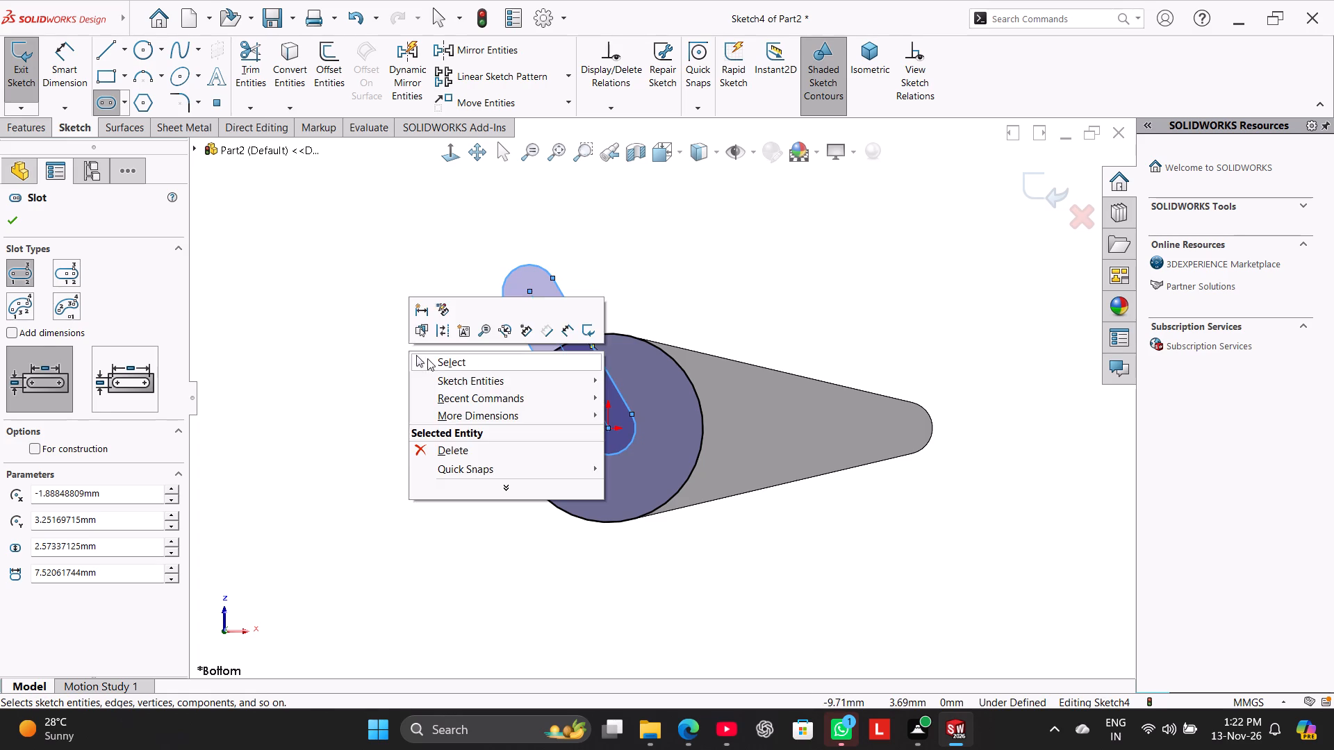
pyautogui.click(438, 363)
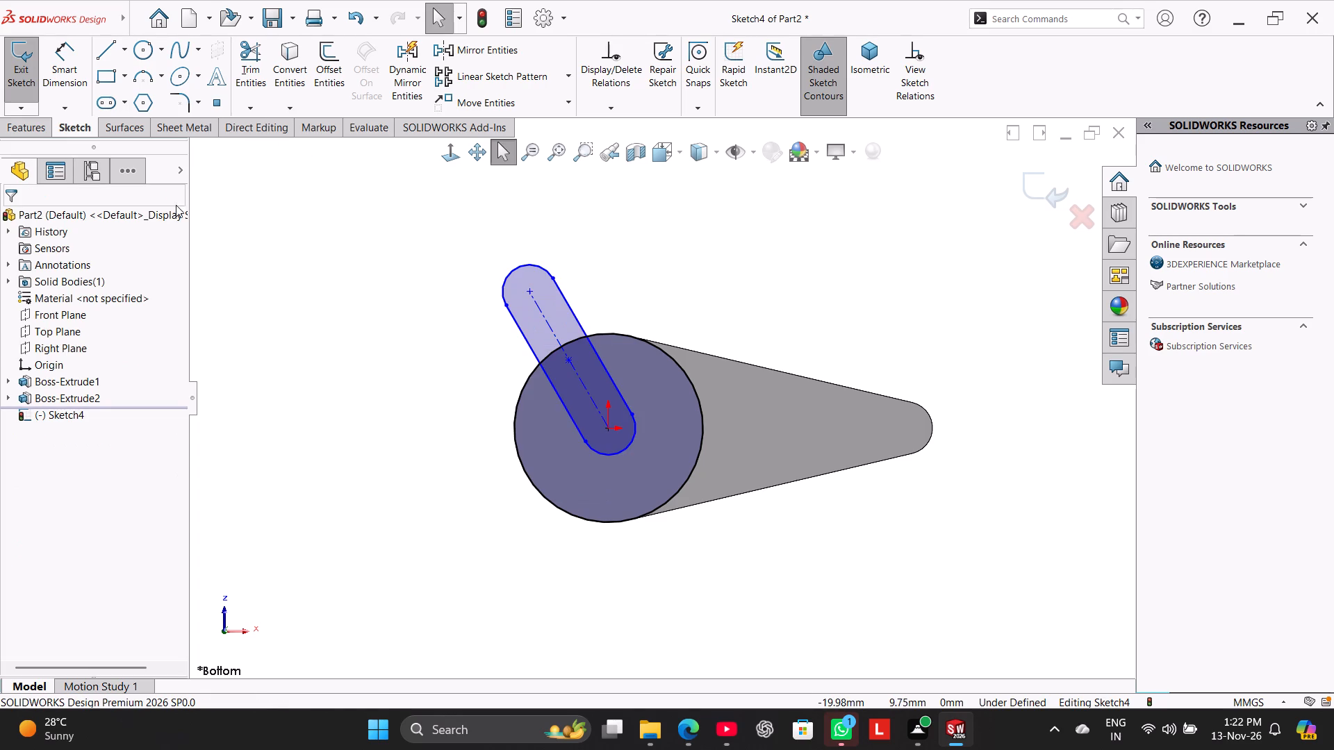
# Draw a horizontal centerline from the hub centre to the hub circle on the side opposite the tapered arm.
pyautogui.click(127, 53)
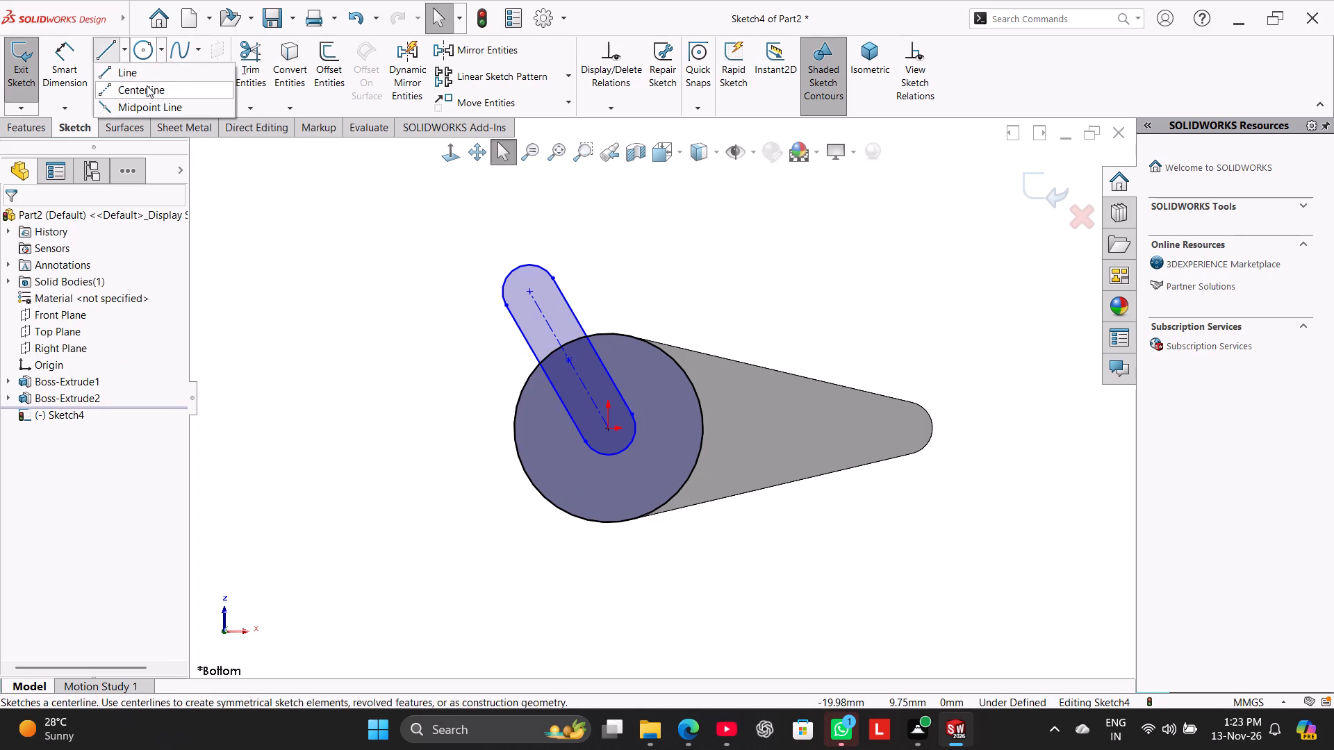
pyautogui.click(147, 85)
pyautogui.click(611, 426)
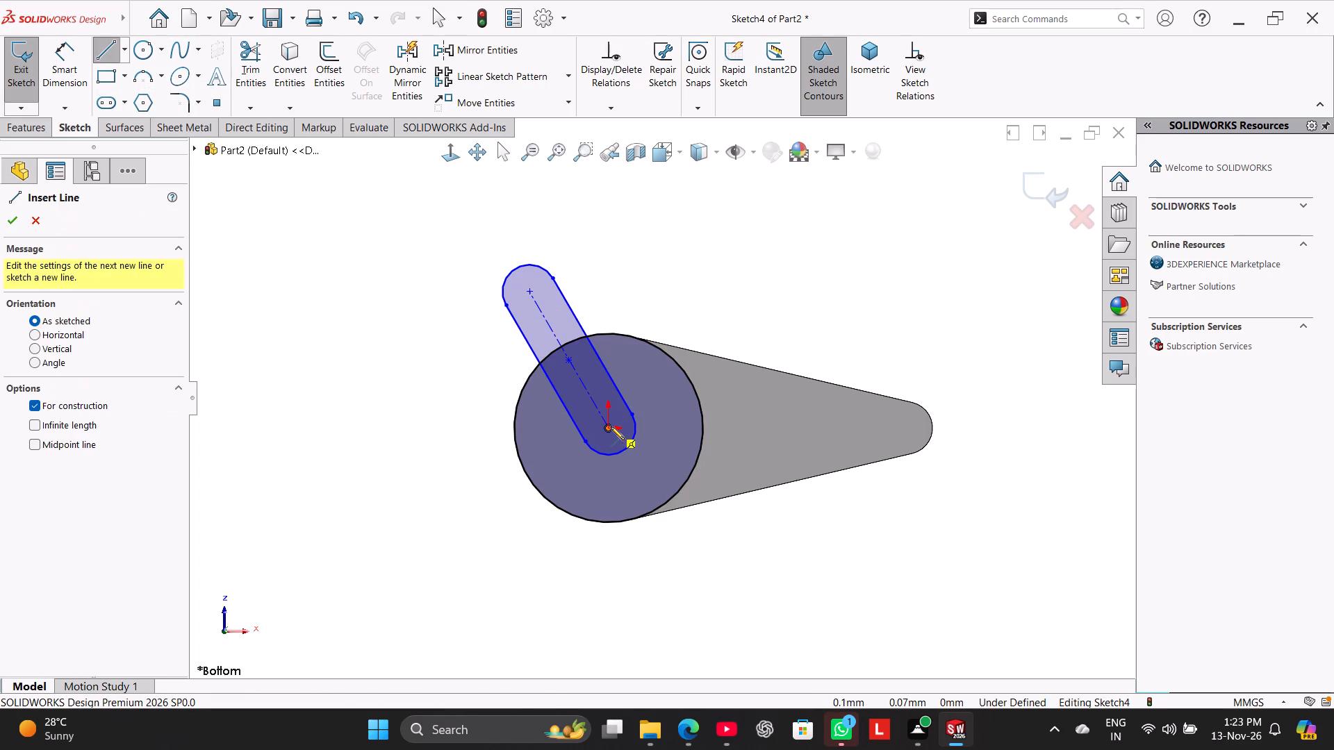
pyautogui.click(512, 426)
pyautogui.rightClick(420, 394)
pyautogui.click(474, 406)
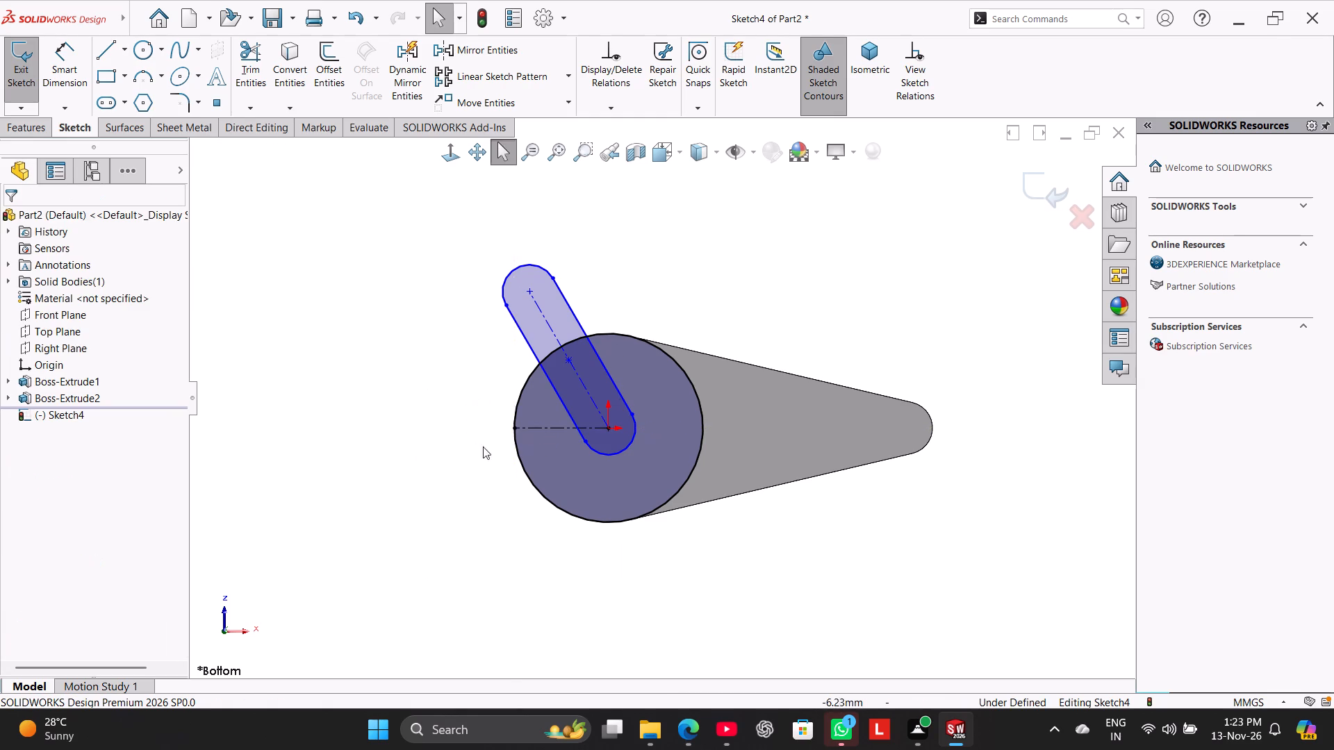
# Mirror the slot about the horizontal centerline.
pyautogui.click(568, 380)
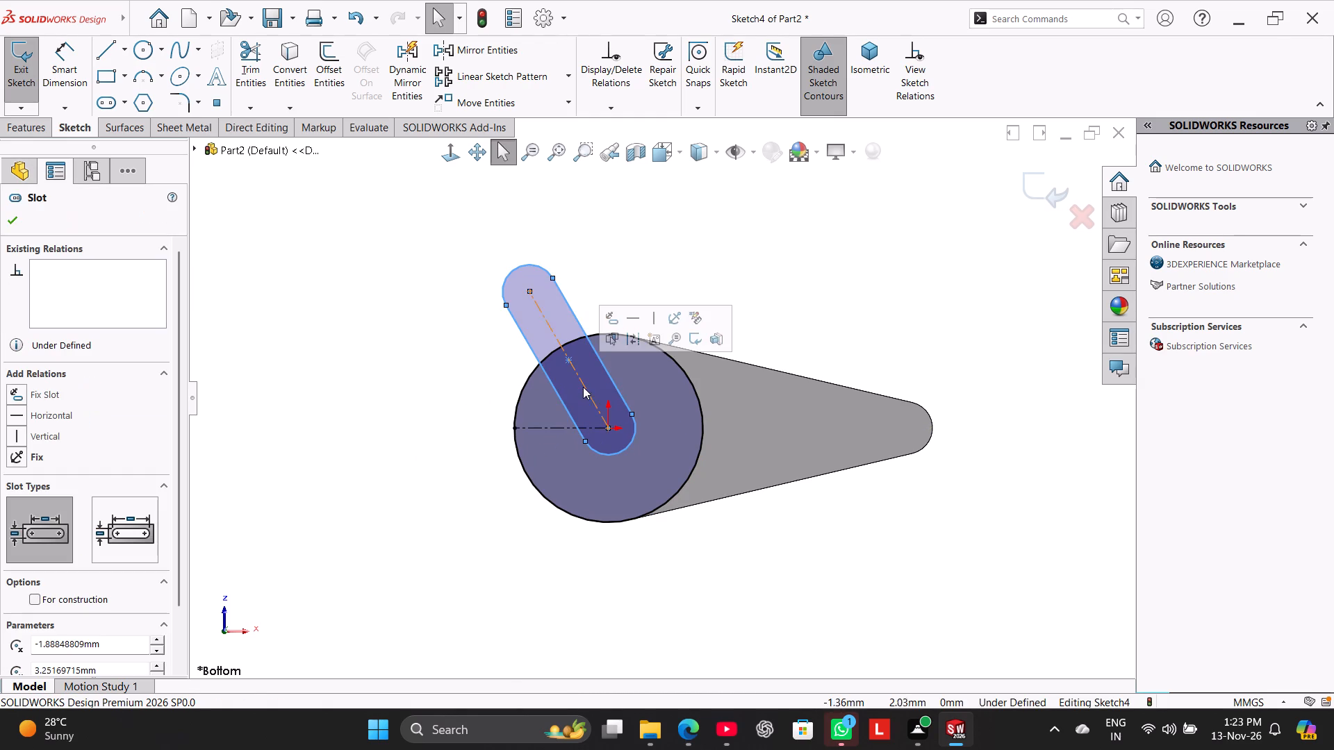
pyautogui.keyDown('ctrl'); pyautogui.click(592, 392); pyautogui.keyUp('ctrl')
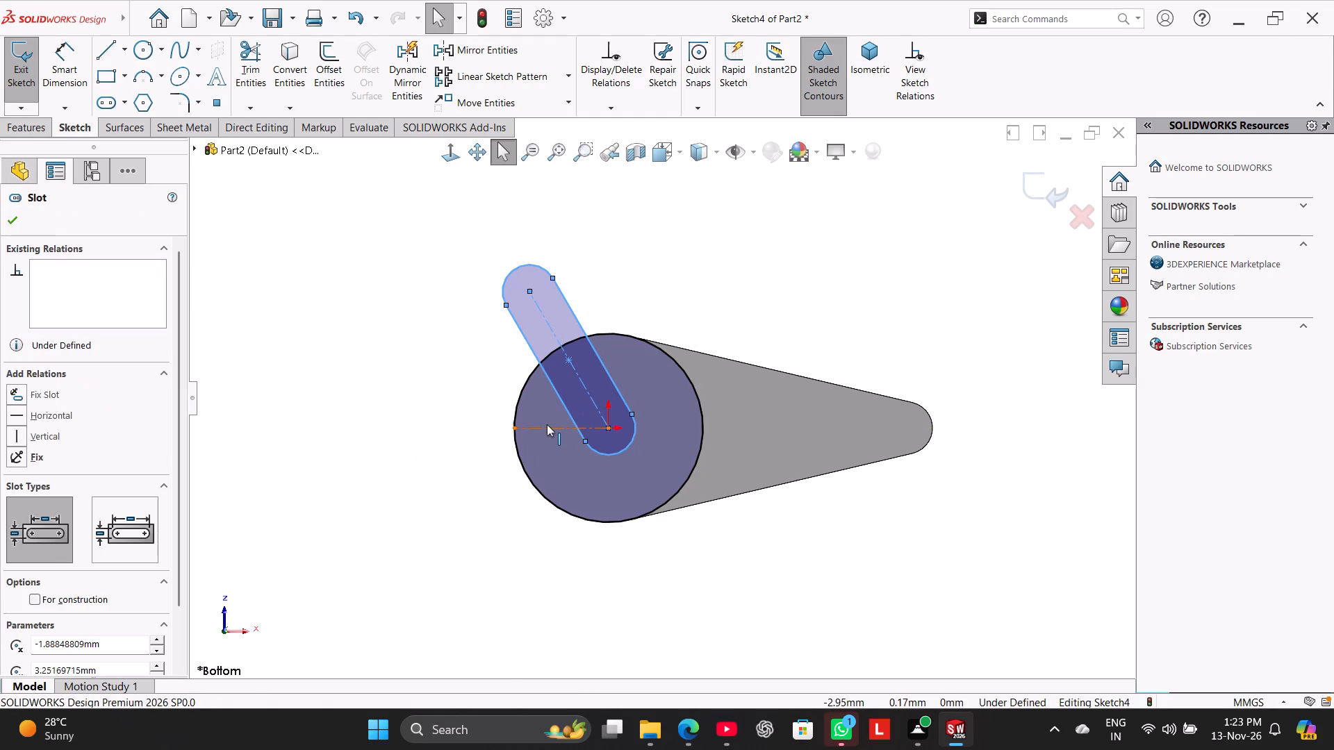
pyautogui.keyDown('ctrl'); pyautogui.click(548, 424); pyautogui.keyUp('ctrl')
pyautogui.click(528, 49)
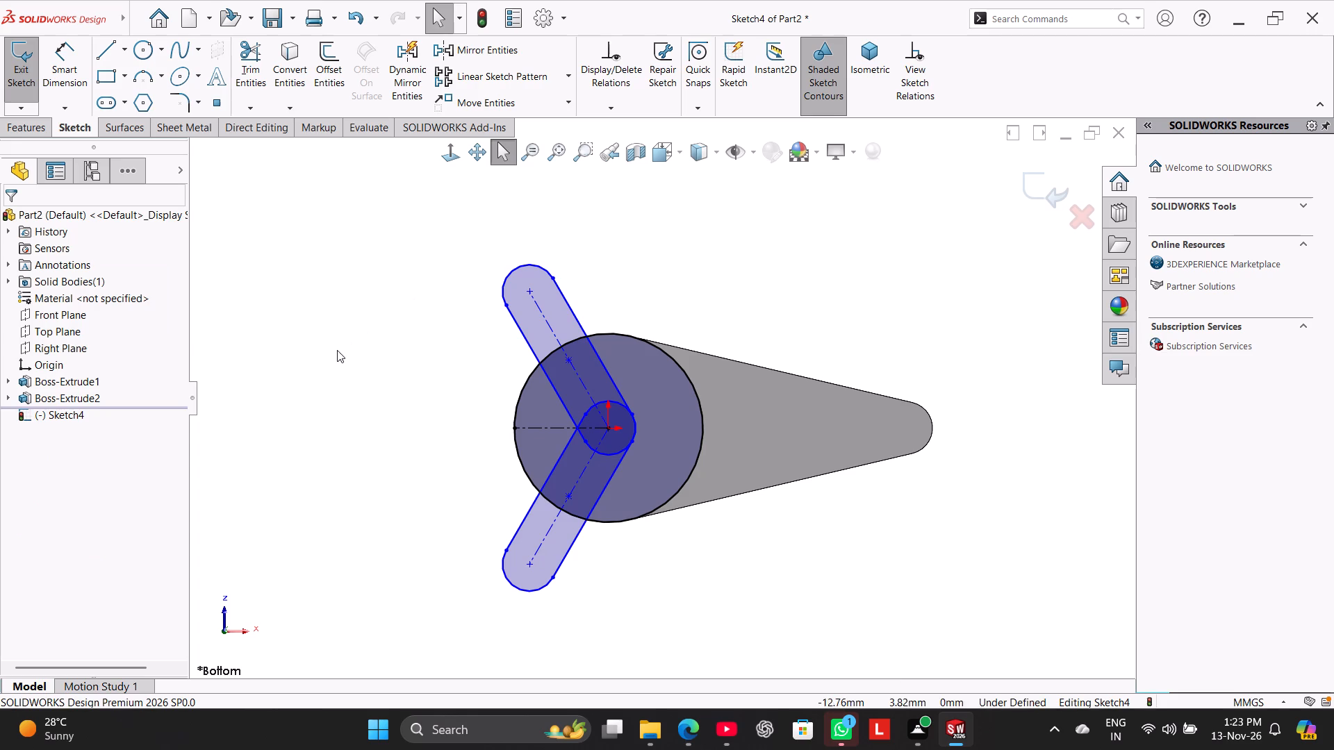
pyautogui.click(337, 350)
# Power trim the straight sides of both slots where they run inside the hub circle, accepting the loss of the slot entities.
pyautogui.click(247, 66)
pyautogui.moveTo(662, 368); pyautogui.dragTo(600, 362)
pyautogui.click(700, 364)
pyautogui.moveTo(632, 480); pyautogui.dragTo(600, 476)
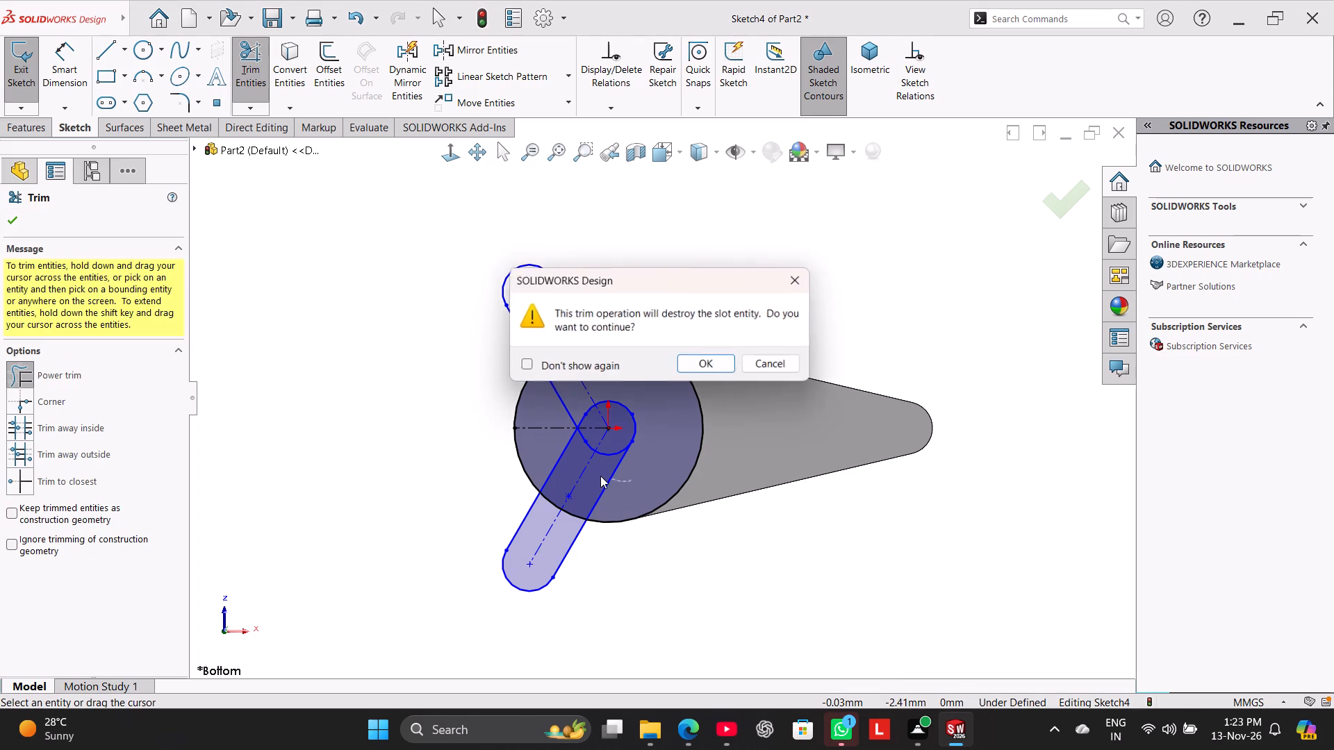
pyautogui.moveTo(600, 476); pyautogui.dragTo(600, 474)
pyautogui.click(709, 360)
pyautogui.moveTo(550, 454); pyautogui.dragTo(585, 467)
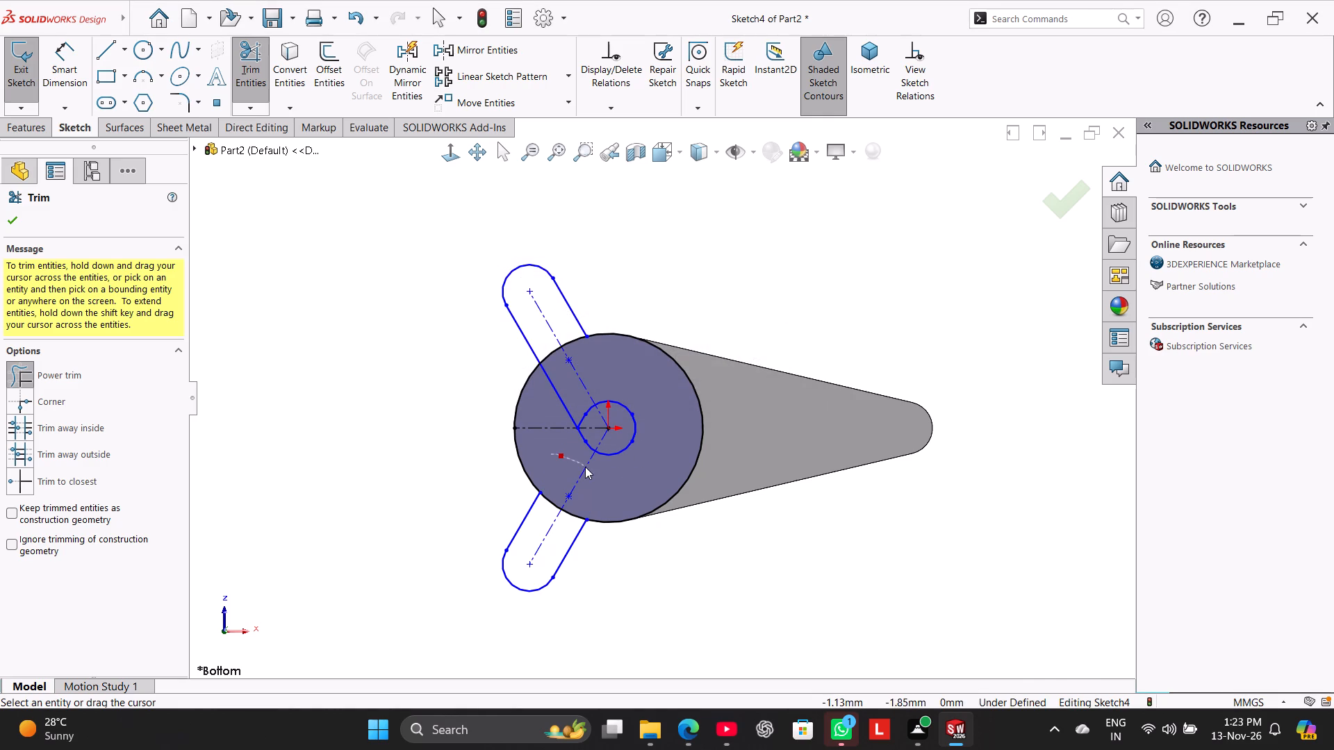
pyautogui.moveTo(585, 467); pyautogui.dragTo(584, 466)
pyautogui.moveTo(540, 398); pyautogui.dragTo(553, 391)
pyautogui.moveTo(553, 391); pyautogui.dragTo(559, 378)
# Trim the converted hub circle down to the two short arcs that close the inner ends of the ears.
pyautogui.moveTo(639, 533); pyautogui.dragTo(639, 499)
pyautogui.moveTo(545, 398); pyautogui.dragTo(513, 388)
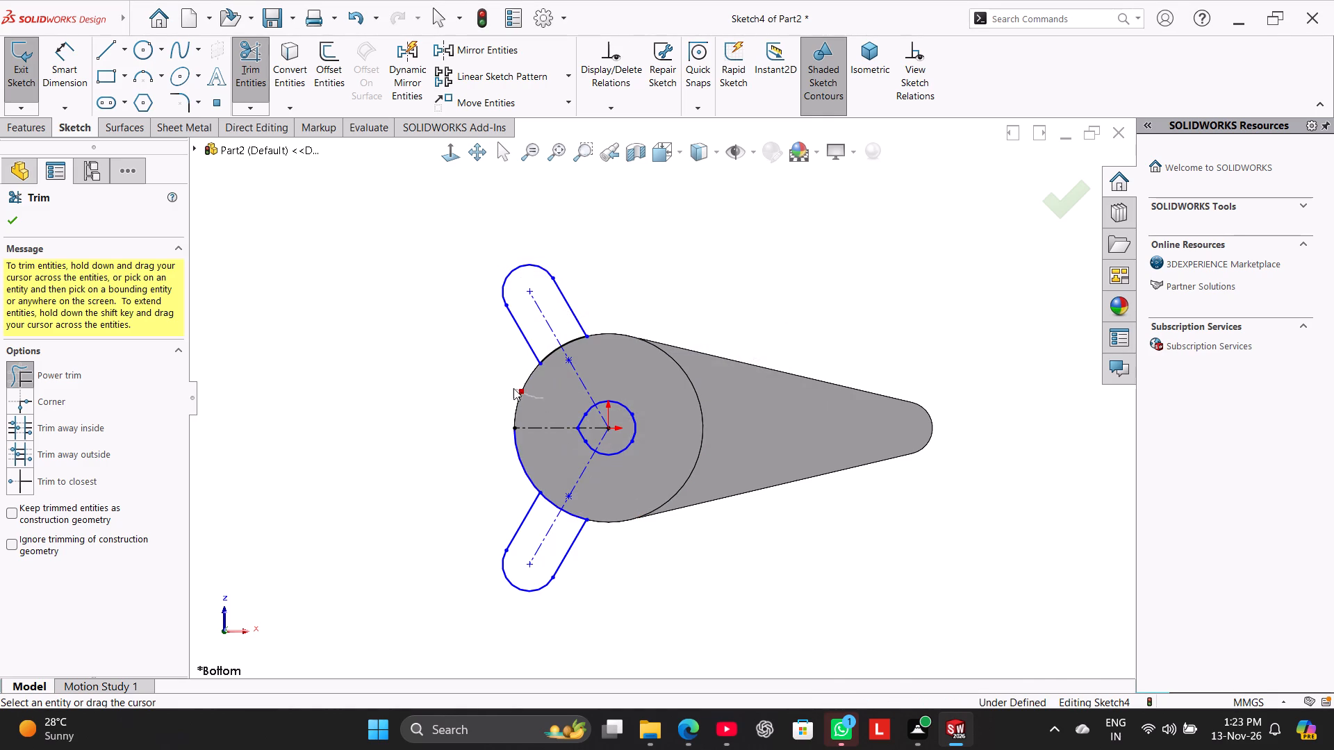
pyautogui.moveTo(513, 388); pyautogui.dragTo(510, 386)
pyautogui.moveTo(547, 462); pyautogui.dragTo(508, 464)
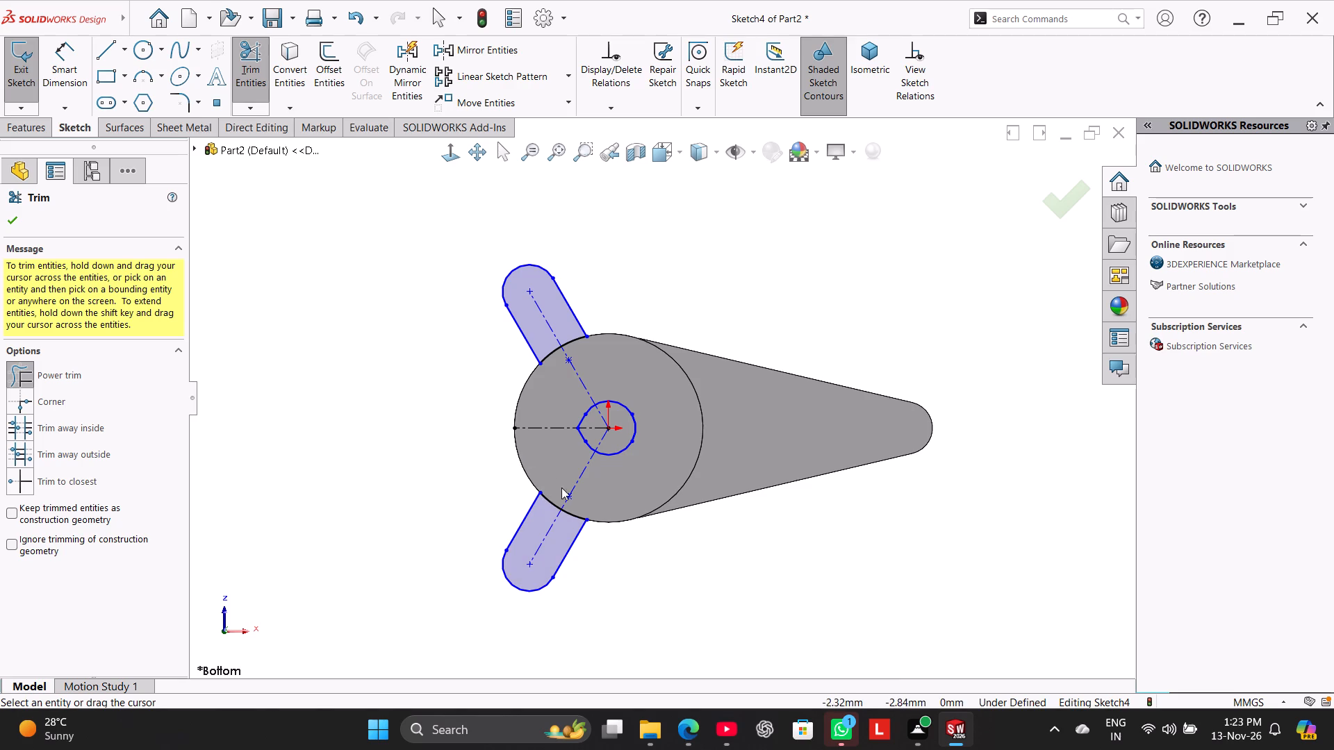
# Trim away the leftover slot-end arcs and short line pieces around the hub centre, leaving two closed ear profiles.
pyautogui.moveTo(631, 465); pyautogui.dragTo(639, 418)
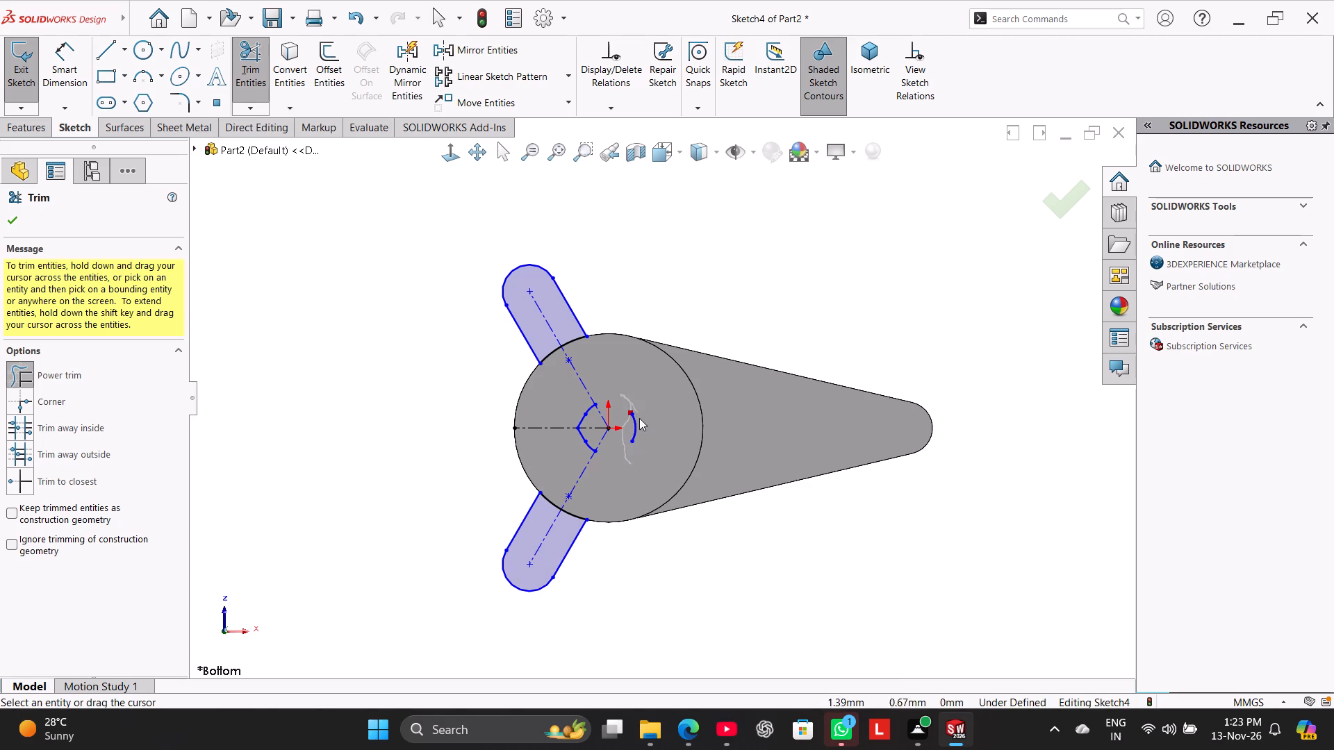
pyautogui.moveTo(639, 418); pyautogui.dragTo(632, 418)
pyautogui.moveTo(595, 435); pyautogui.dragTo(579, 448)
pyautogui.scroll(-4, 586, 442)
pyautogui.moveTo(618, 415); pyautogui.dragTo(595, 417)
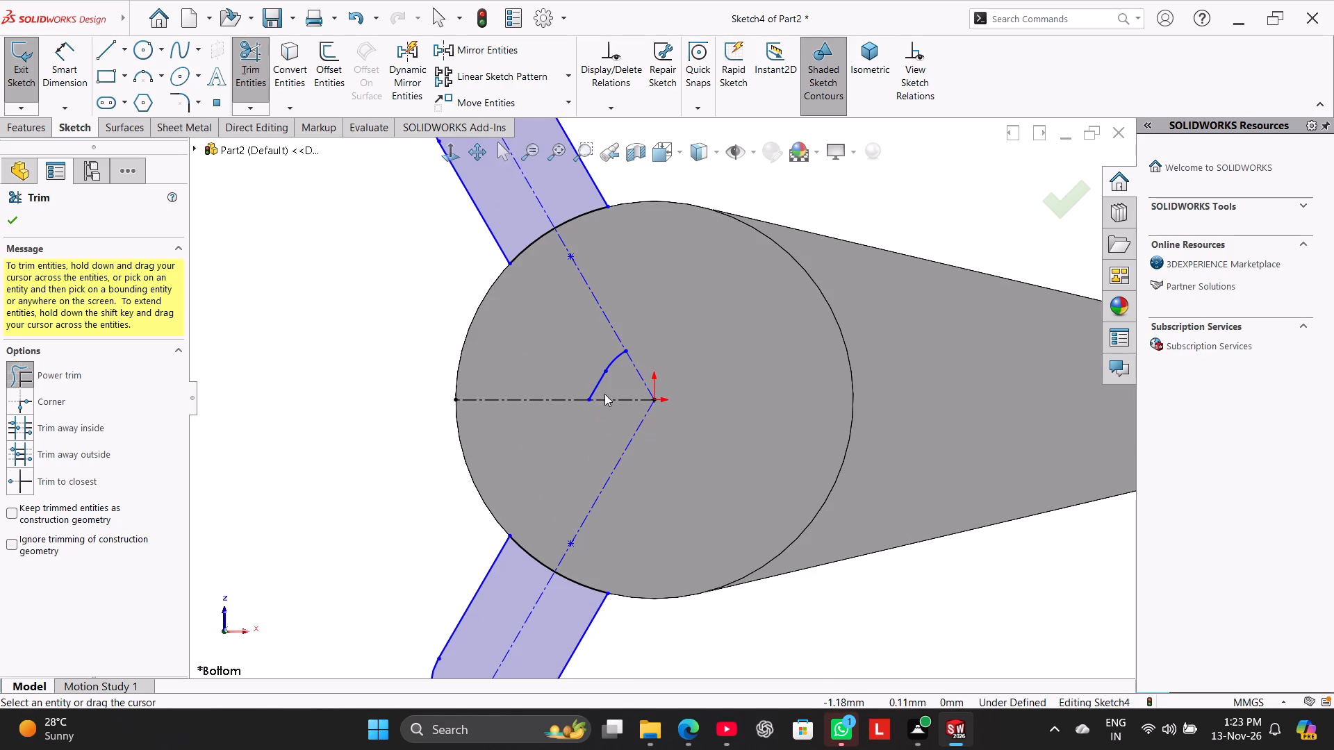
pyautogui.moveTo(611, 386); pyautogui.dragTo(584, 379)
pyautogui.moveTo(619, 376); pyautogui.dragTo(600, 355)
pyautogui.scroll(4, 620, 457)
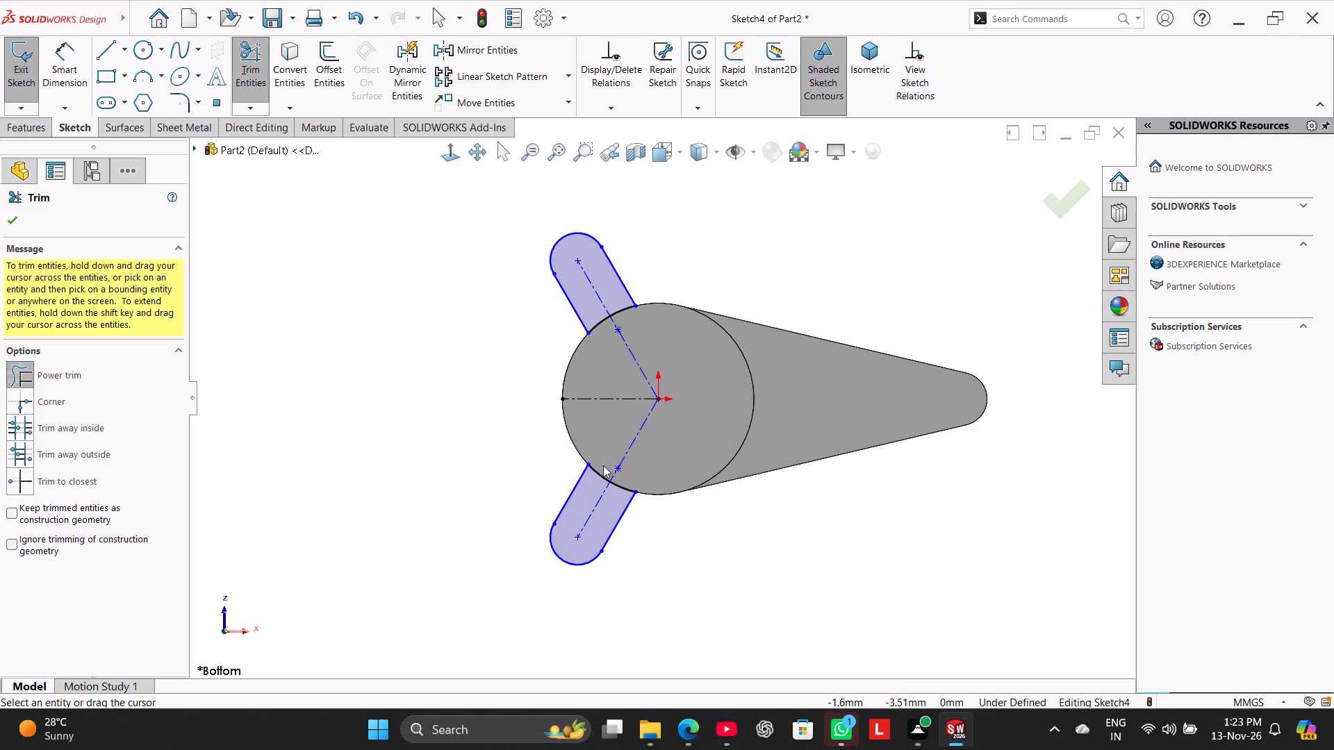
pyautogui.rightClick(442, 397)
pyautogui.click(502, 443)
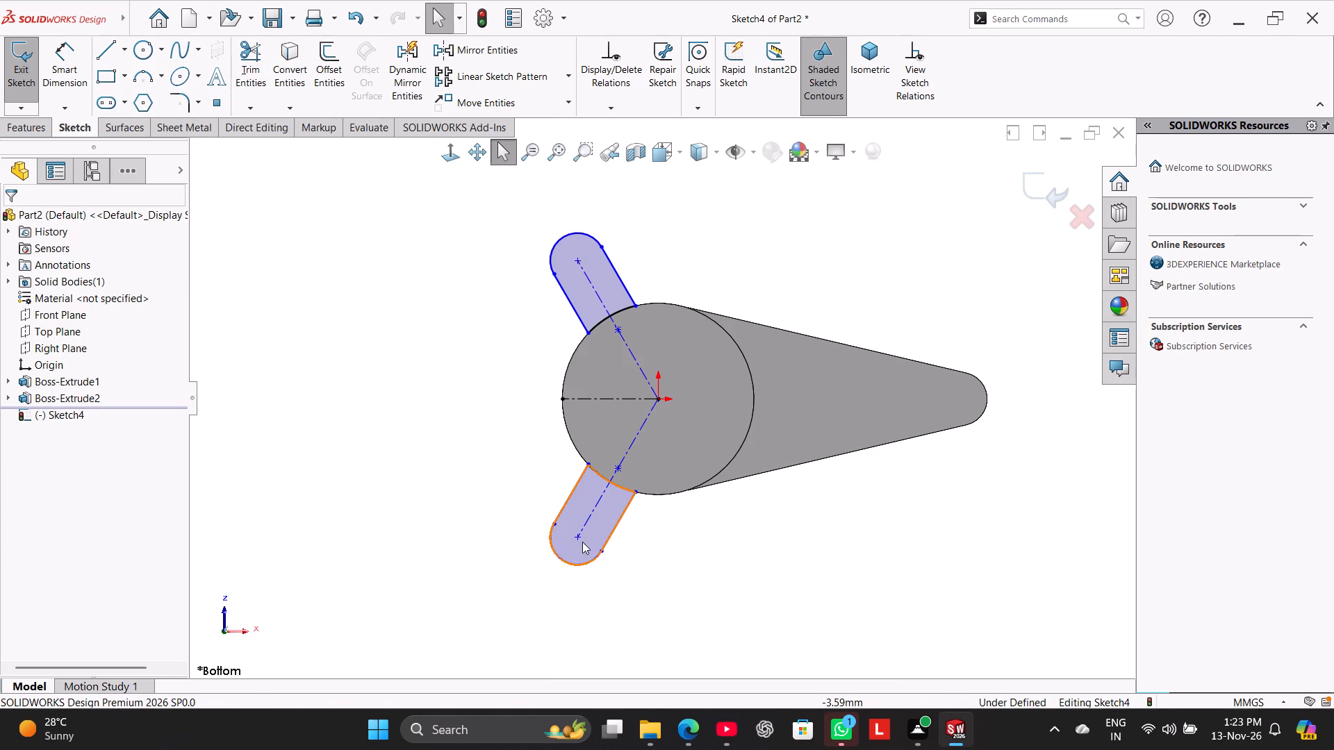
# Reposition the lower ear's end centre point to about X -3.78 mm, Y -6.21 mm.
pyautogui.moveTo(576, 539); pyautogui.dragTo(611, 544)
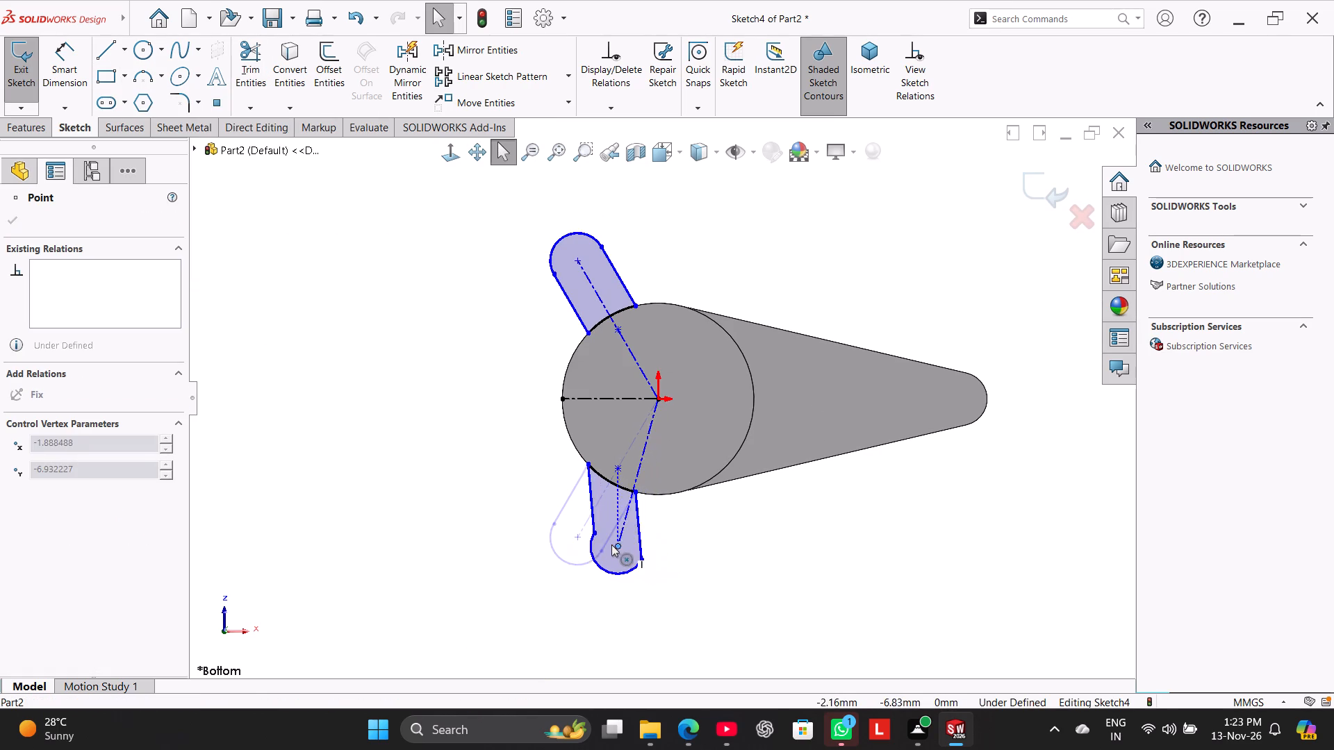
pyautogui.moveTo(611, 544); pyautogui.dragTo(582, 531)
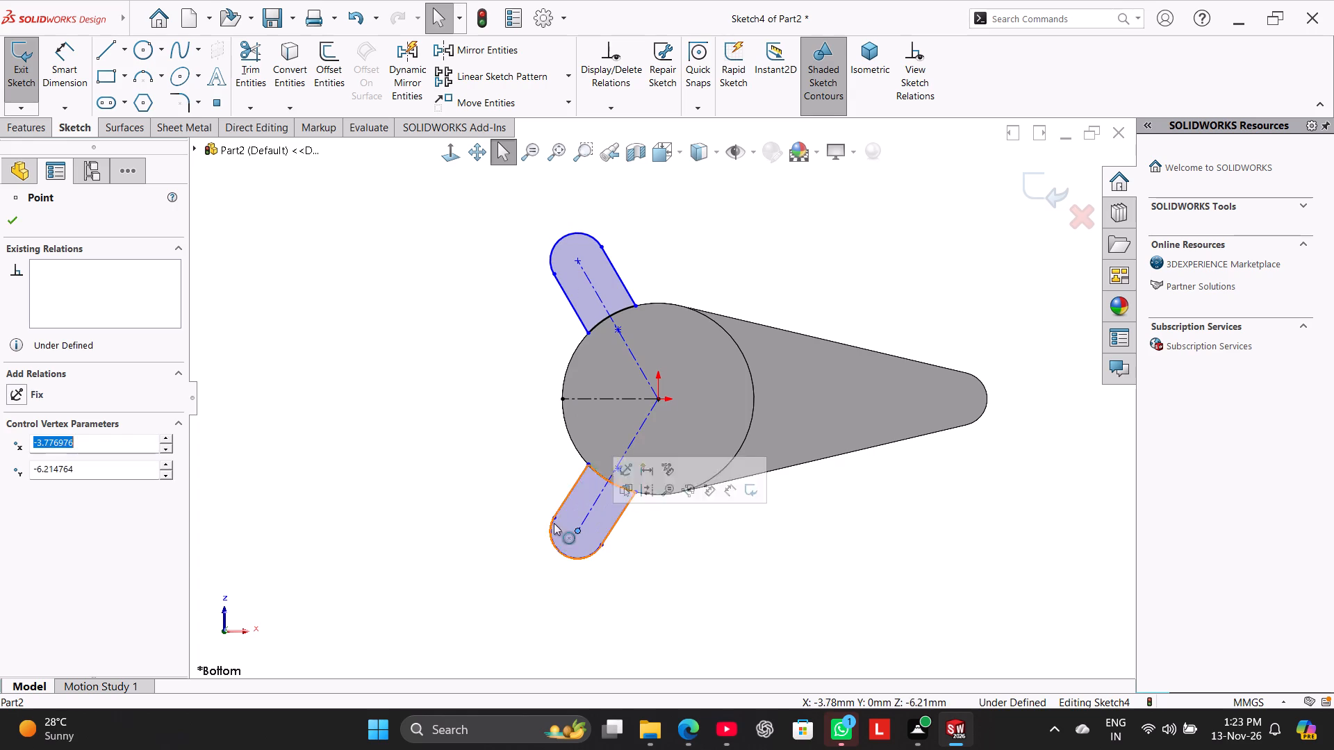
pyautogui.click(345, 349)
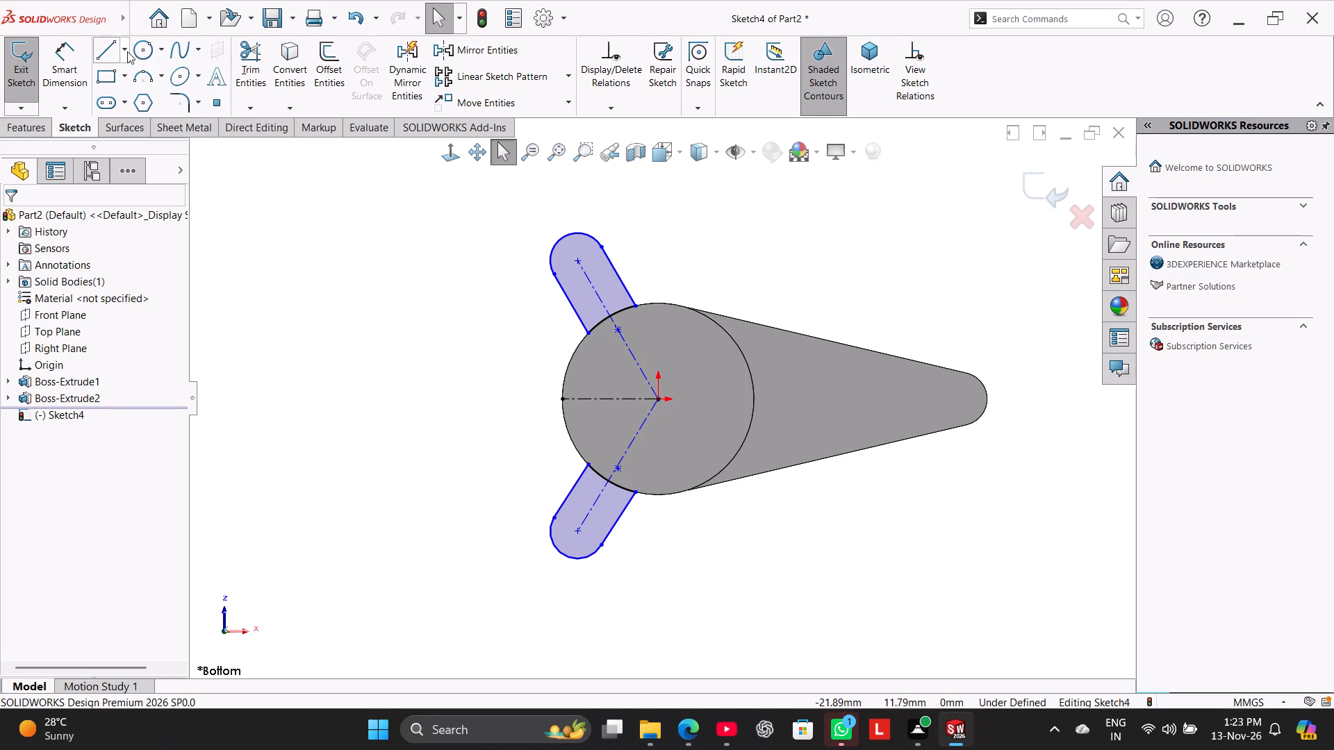
# Draw a vertical centerline about 12.7 mm long joining the end centres of the two ears.
pyautogui.click(124, 53)
pyautogui.click(138, 90)
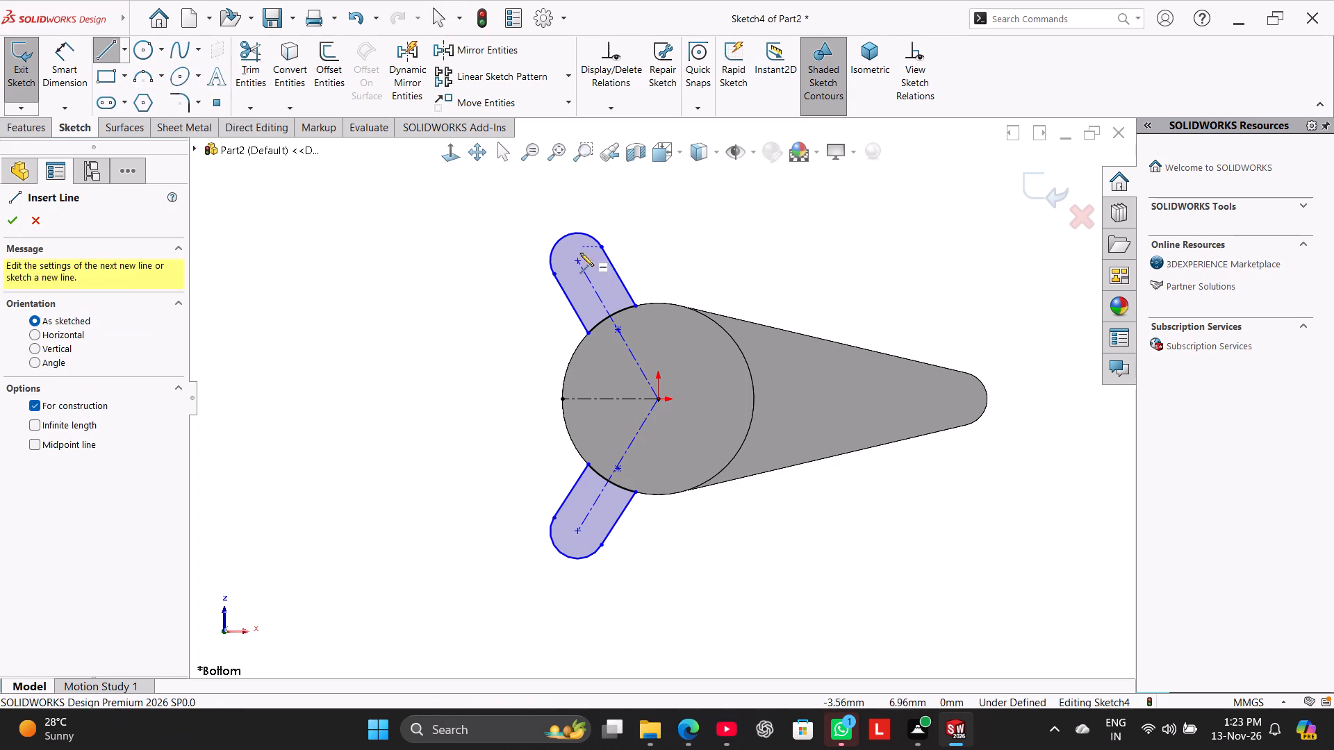
pyautogui.click(577, 264)
pyautogui.click(577, 529)
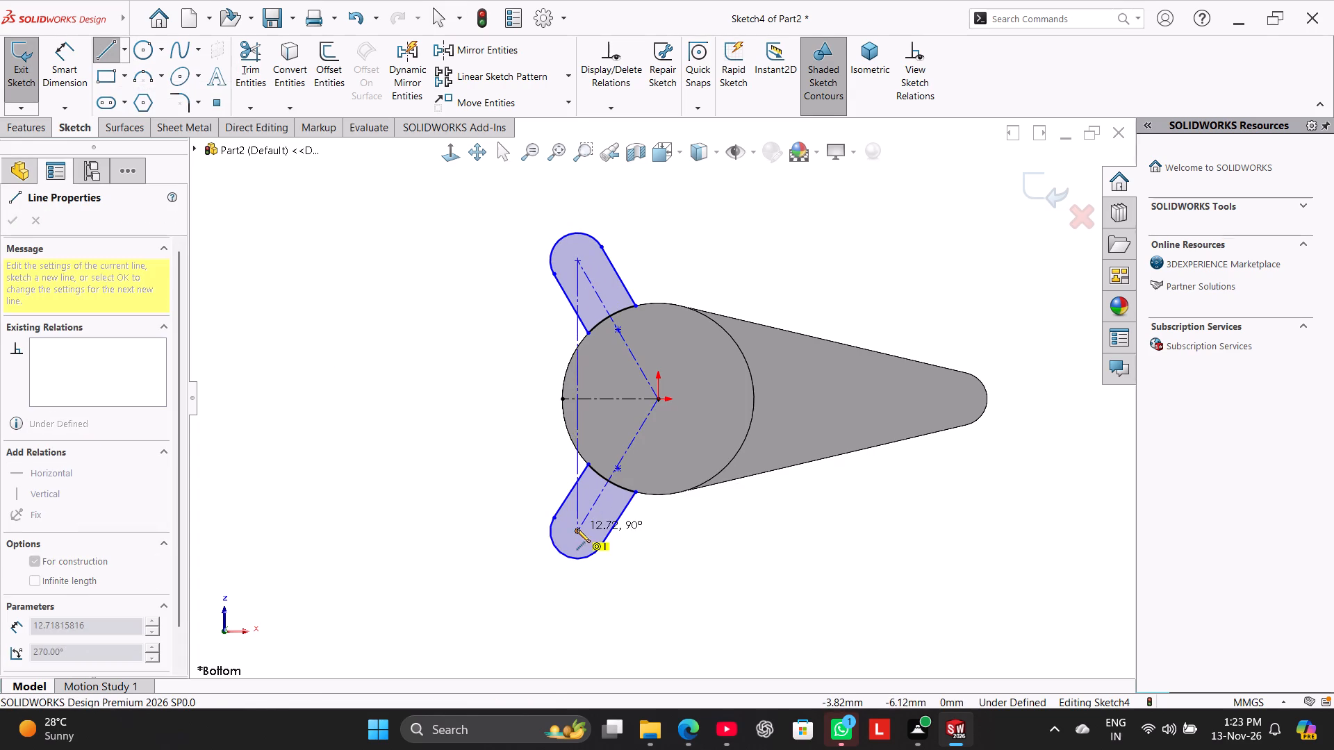
pyautogui.rightClick(514, 461)
pyautogui.click(549, 476)
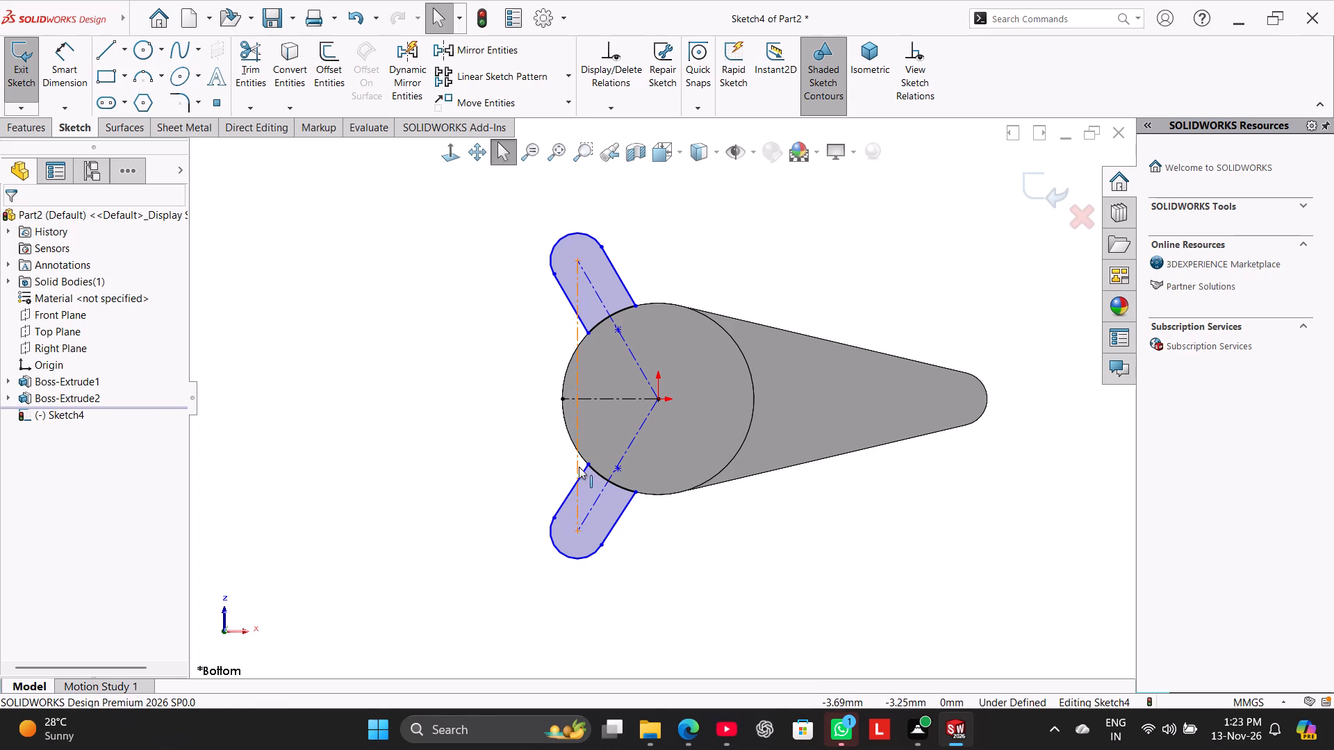
pyautogui.rightClick(577, 463)
pyautogui.click(612, 419)
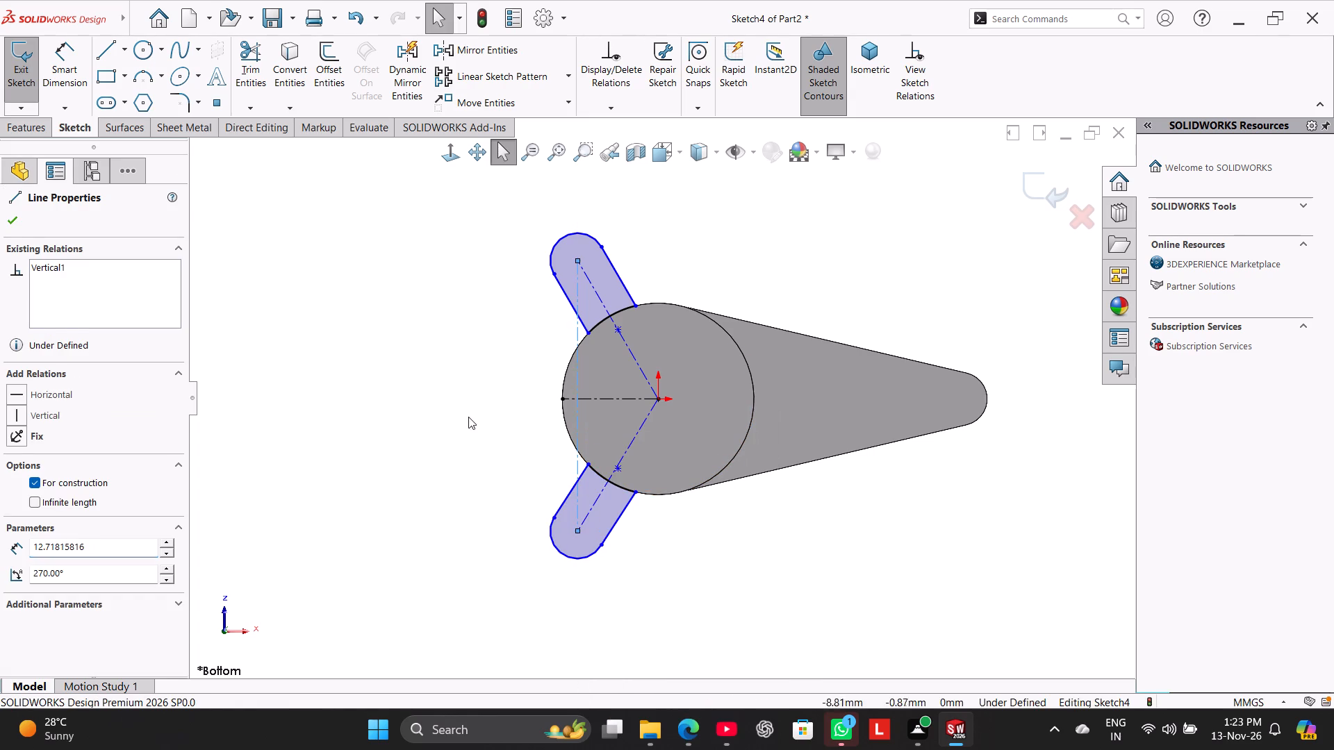
pyautogui.click(468, 417)
# Move the lower ear's end centre away from the arm until the vertical centerline meets the hub circle's far edge.
pyautogui.moveTo(579, 531); pyautogui.dragTo(557, 522)
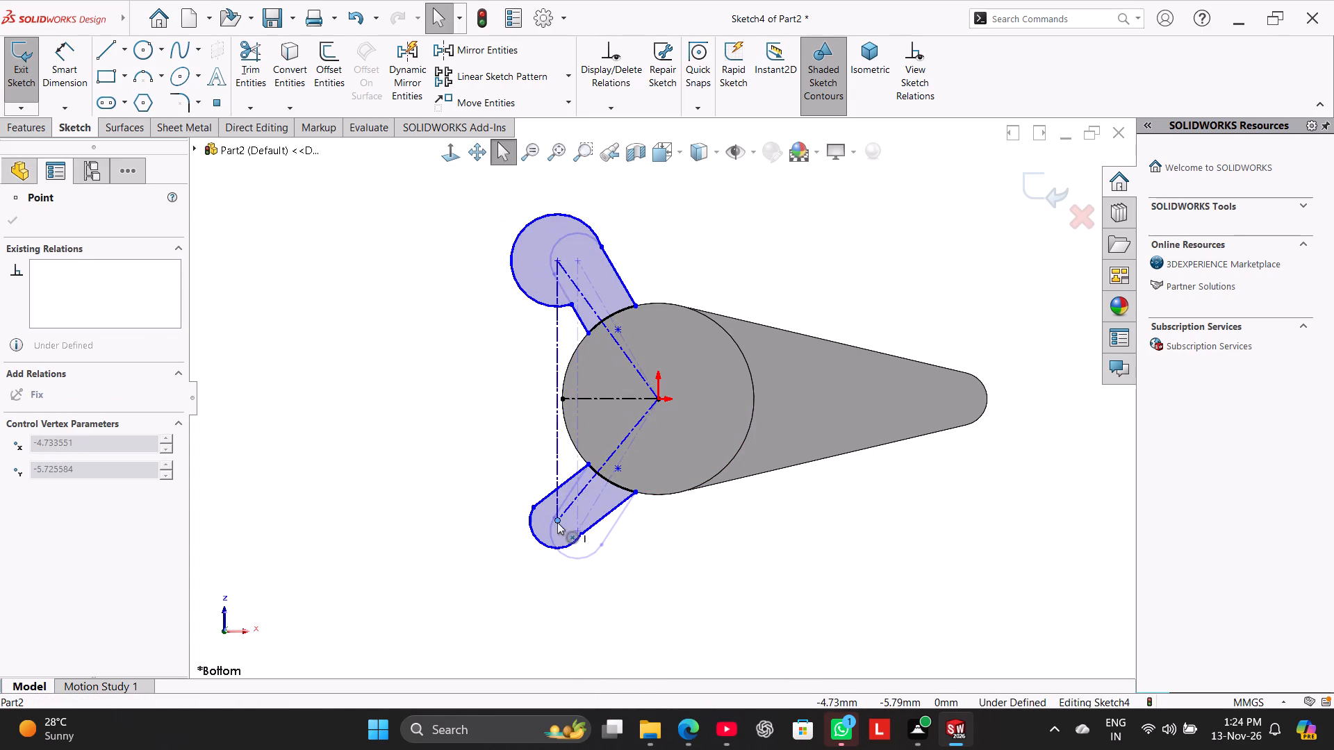
pyautogui.moveTo(557, 522); pyautogui.dragTo(560, 528)
pyautogui.click(454, 460)
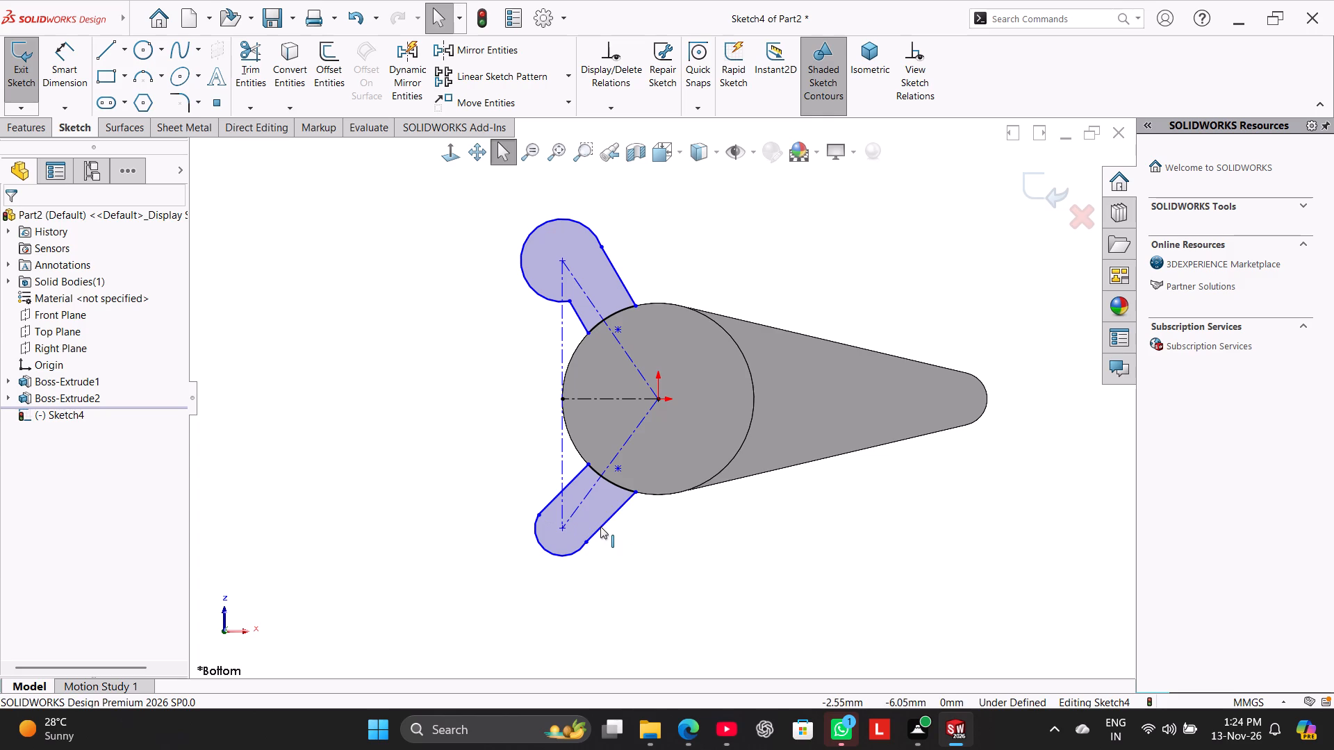
# Apply tangent relations between the lower ear's end arc and each of its two straight sides.
pyautogui.click(600, 526)
pyautogui.keyDown('ctrl'); pyautogui.click(575, 549); pyautogui.keyUp('ctrl')
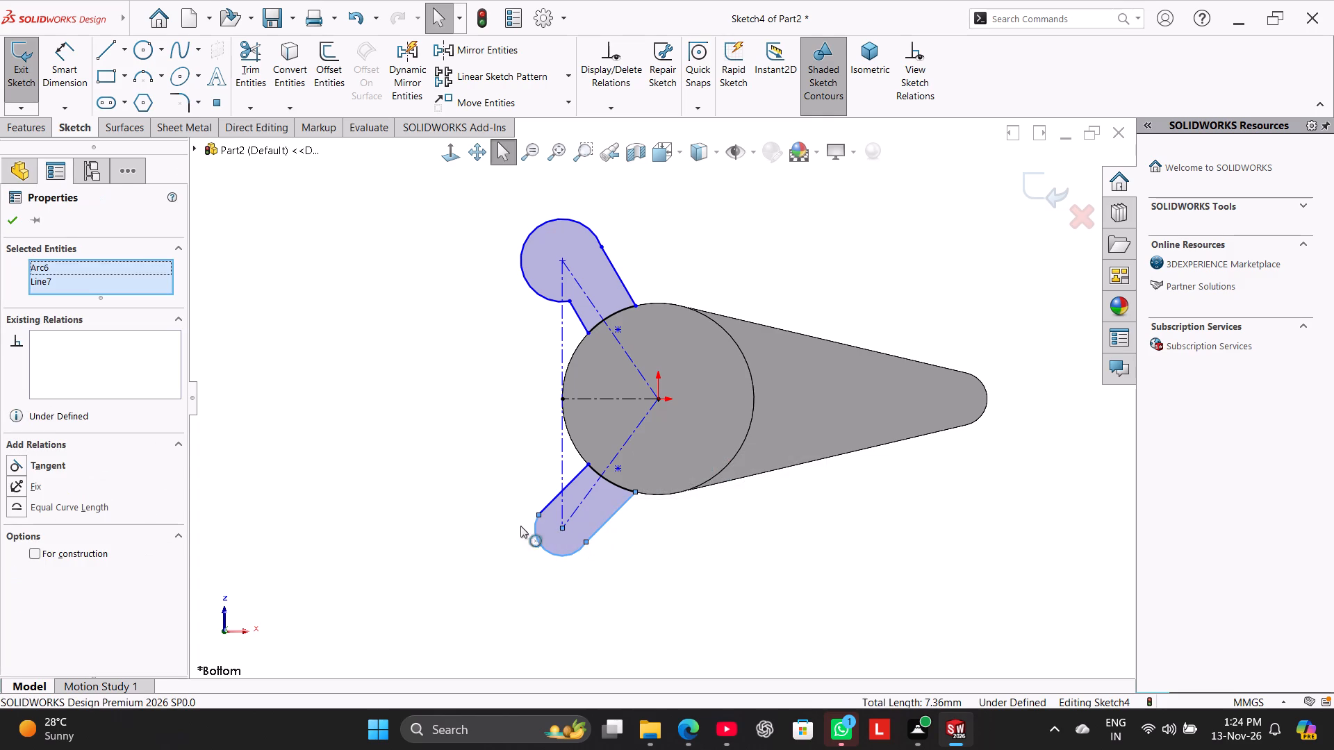
pyautogui.click(52, 461)
pyautogui.click(217, 444)
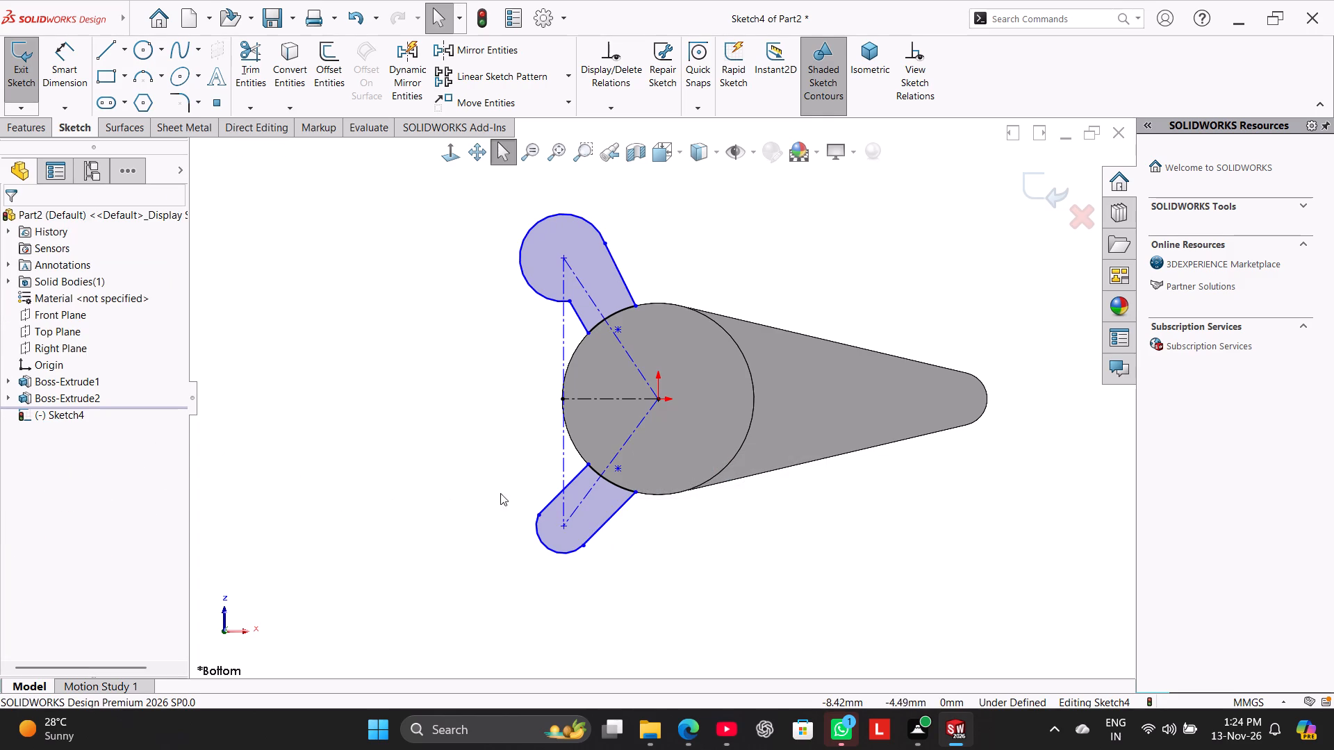
pyautogui.keyDown('ctrl'); pyautogui.click(547, 504); pyautogui.keyUp('ctrl')
pyautogui.keyDown('ctrl'); pyautogui.click(537, 527); pyautogui.keyUp('ctrl')
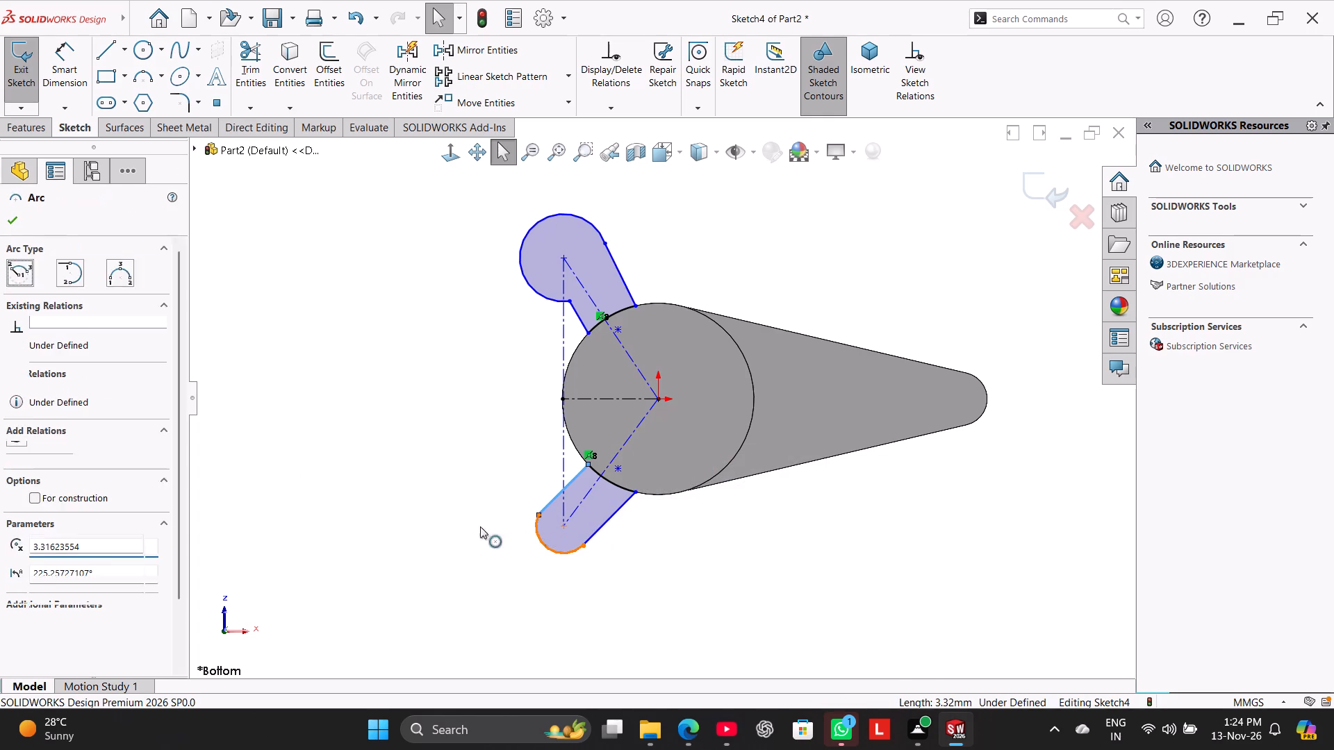
pyautogui.click(55, 469)
pyautogui.click(241, 422)
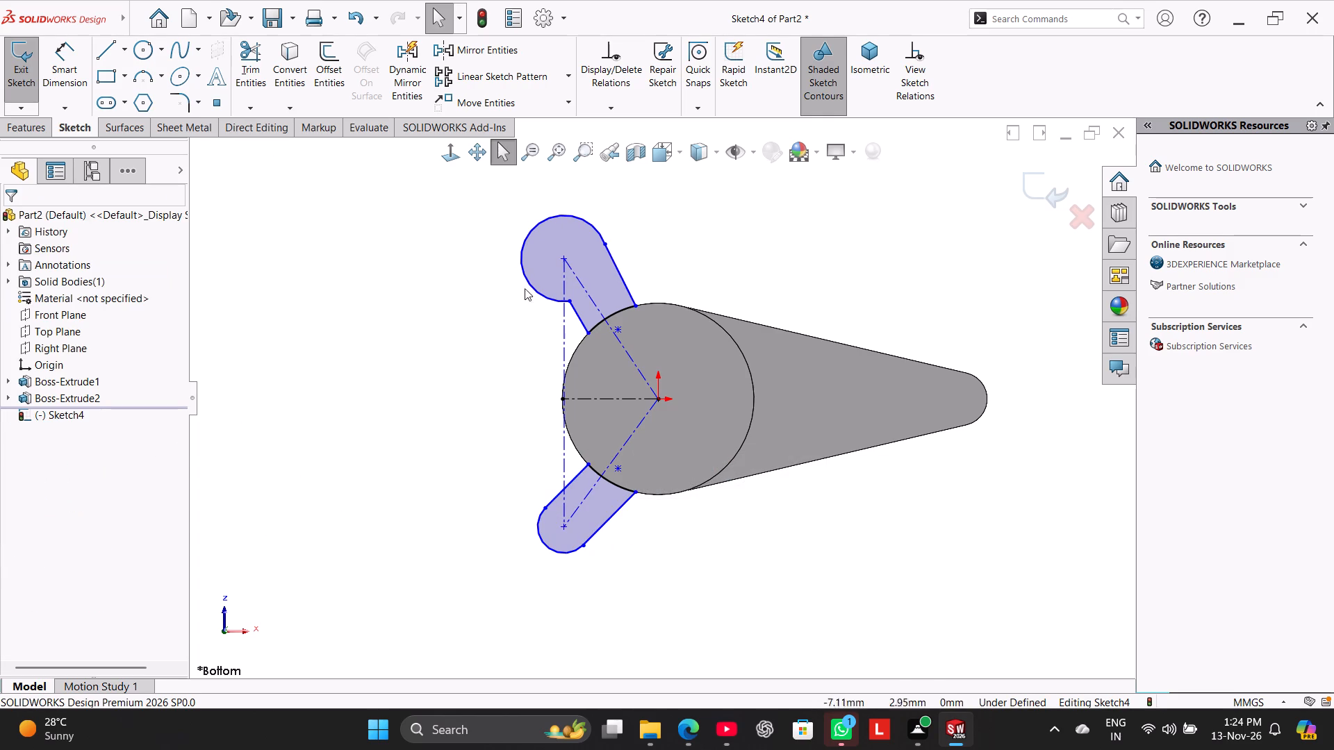
# Apply tangent relations between the upper ear's end arc and each of its two straight sides.
pyautogui.keyDown('ctrl'); pyautogui.click(623, 276); pyautogui.keyUp('ctrl')
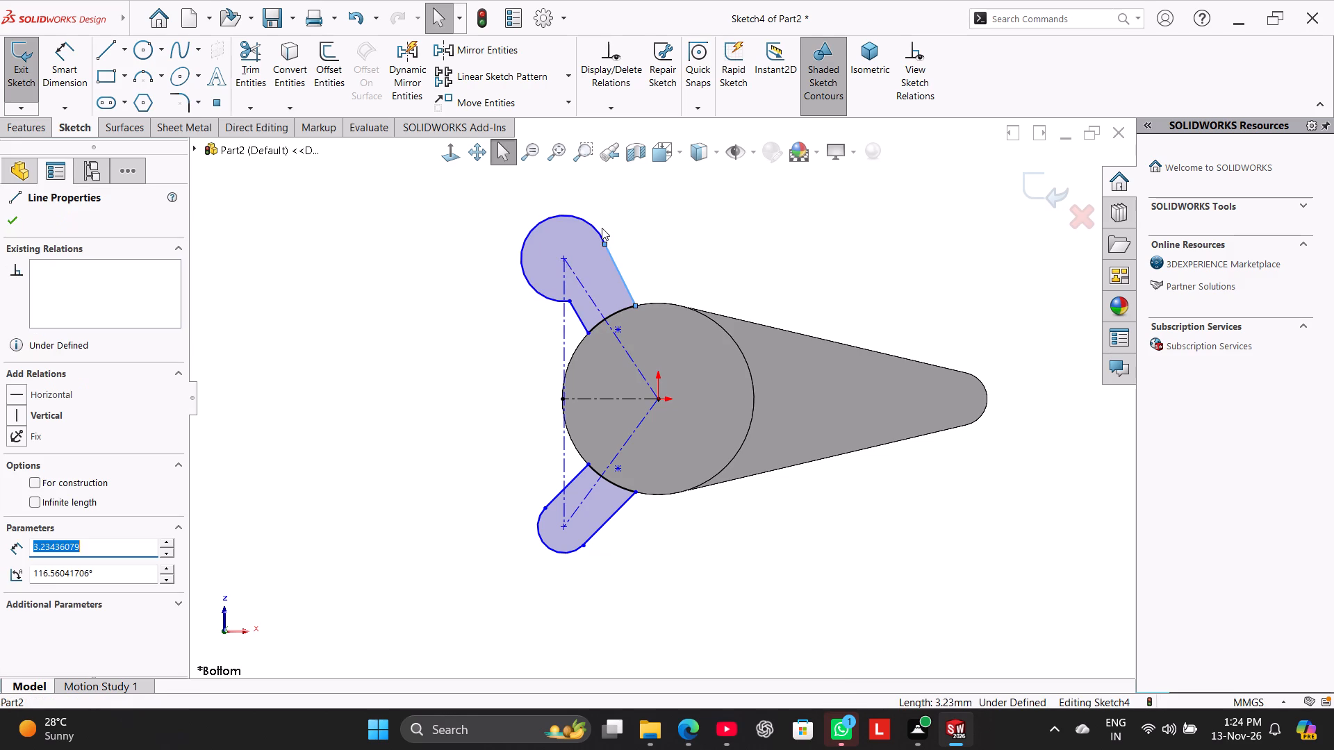
pyautogui.keyDown('ctrl'); pyautogui.click(598, 229); pyautogui.keyUp('ctrl')
pyautogui.keyDown('ctrl'); pyautogui.click(45, 467); pyautogui.keyUp('ctrl')
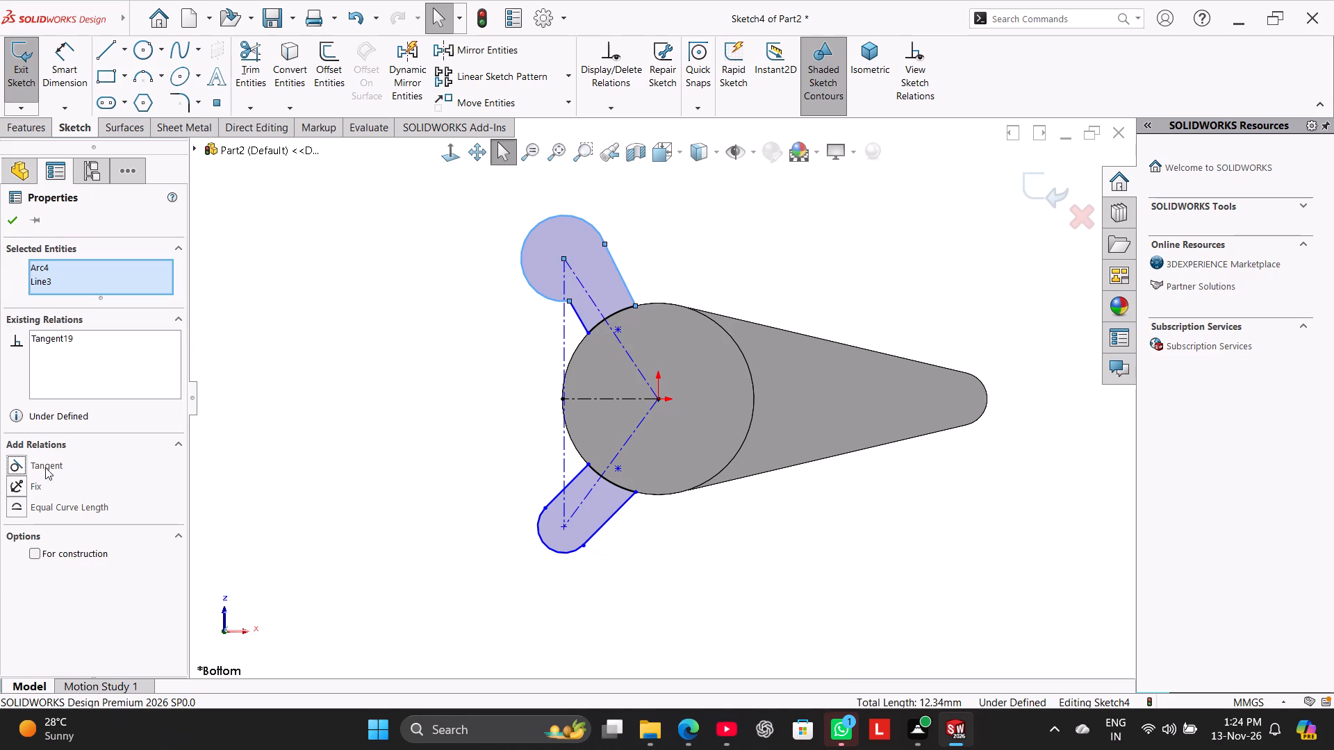
pyautogui.click(483, 326)
pyautogui.keyDown('ctrl'); pyautogui.click(581, 319); pyautogui.keyUp('ctrl')
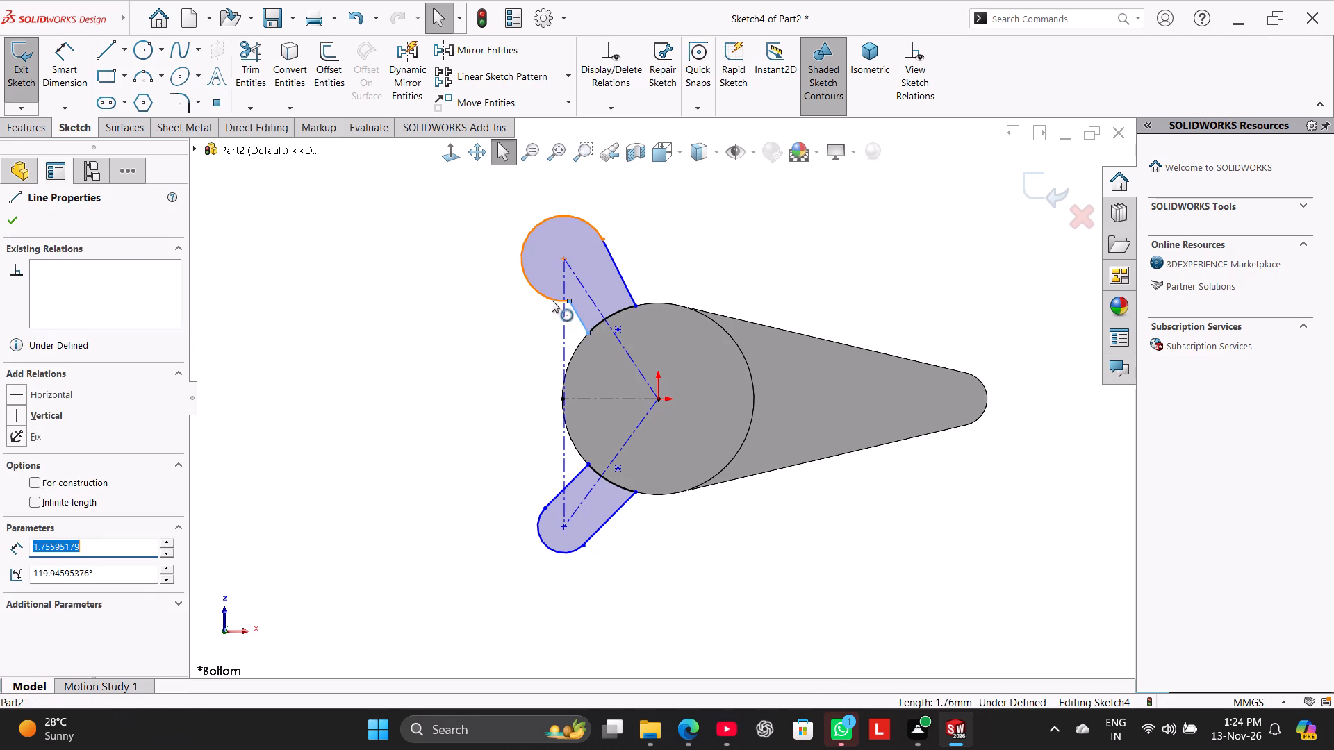
pyautogui.keyDown('ctrl'); pyautogui.click(552, 299); pyautogui.keyUp('ctrl')
pyautogui.click(51, 462)
pyautogui.click(327, 393)
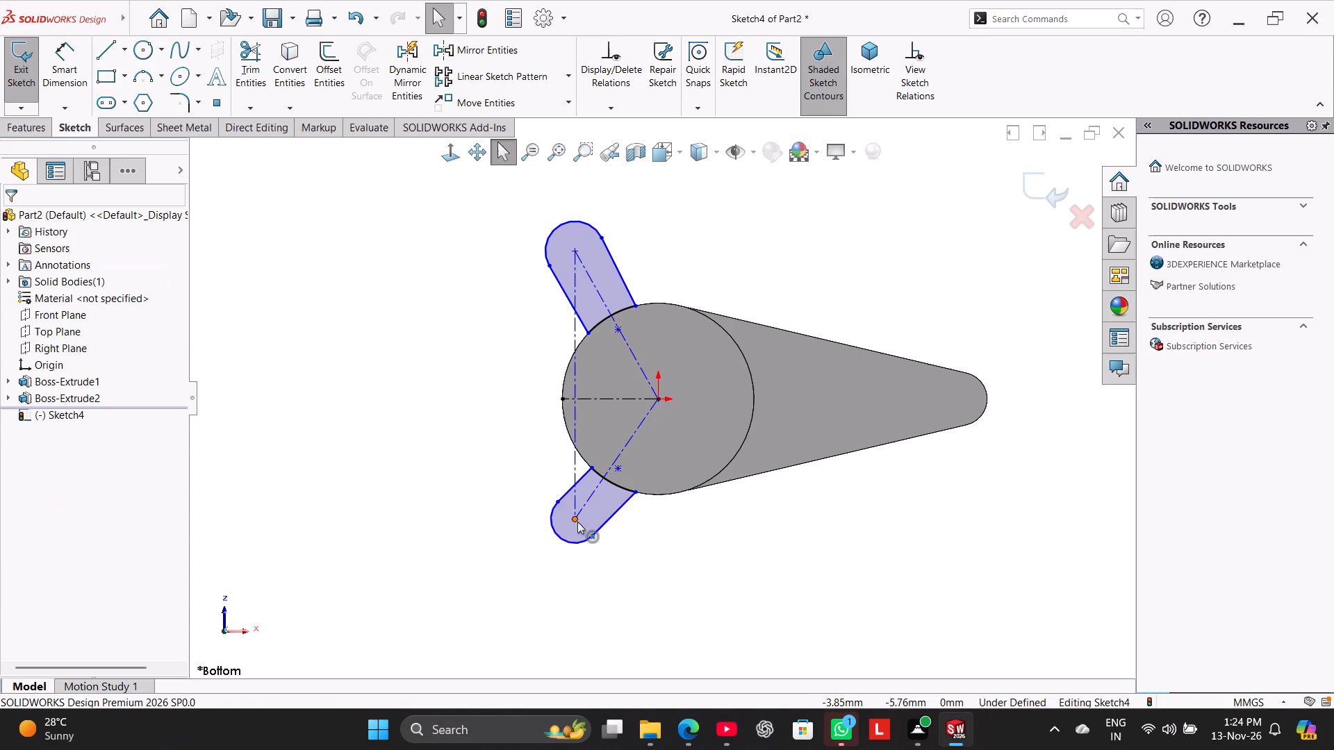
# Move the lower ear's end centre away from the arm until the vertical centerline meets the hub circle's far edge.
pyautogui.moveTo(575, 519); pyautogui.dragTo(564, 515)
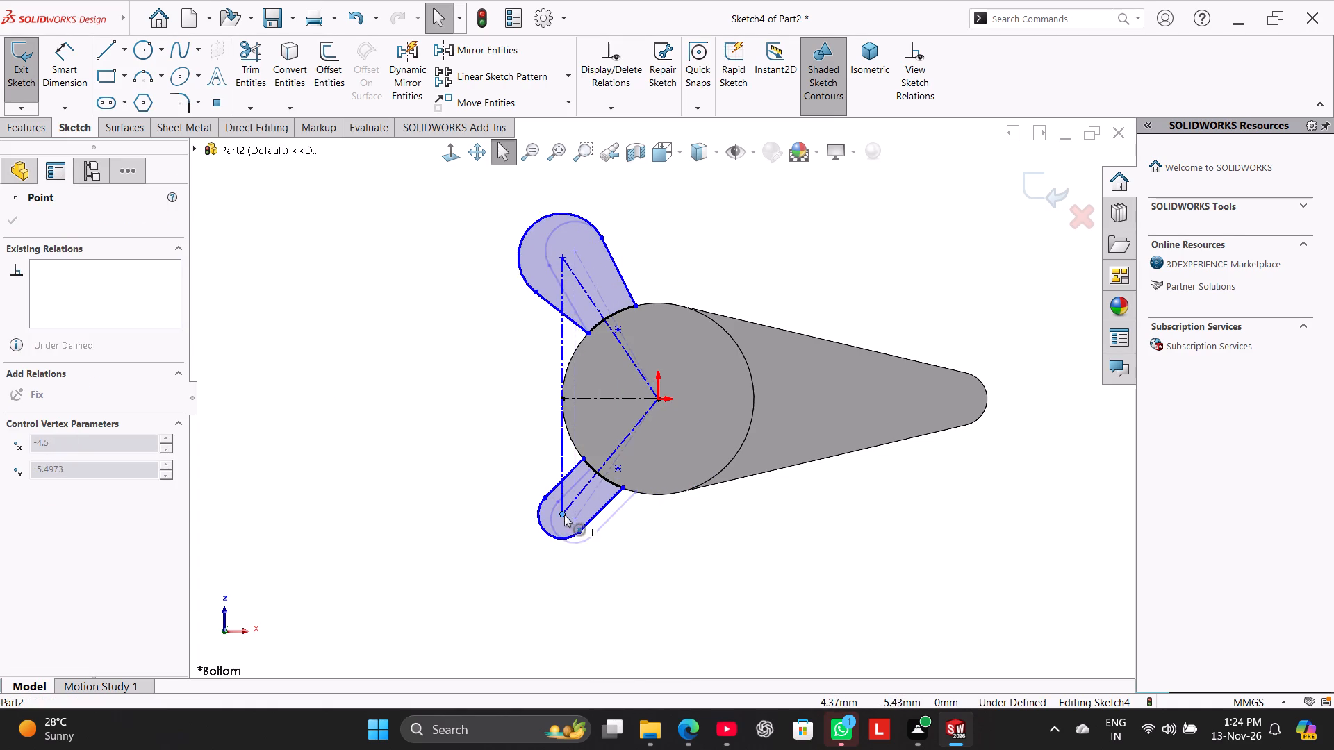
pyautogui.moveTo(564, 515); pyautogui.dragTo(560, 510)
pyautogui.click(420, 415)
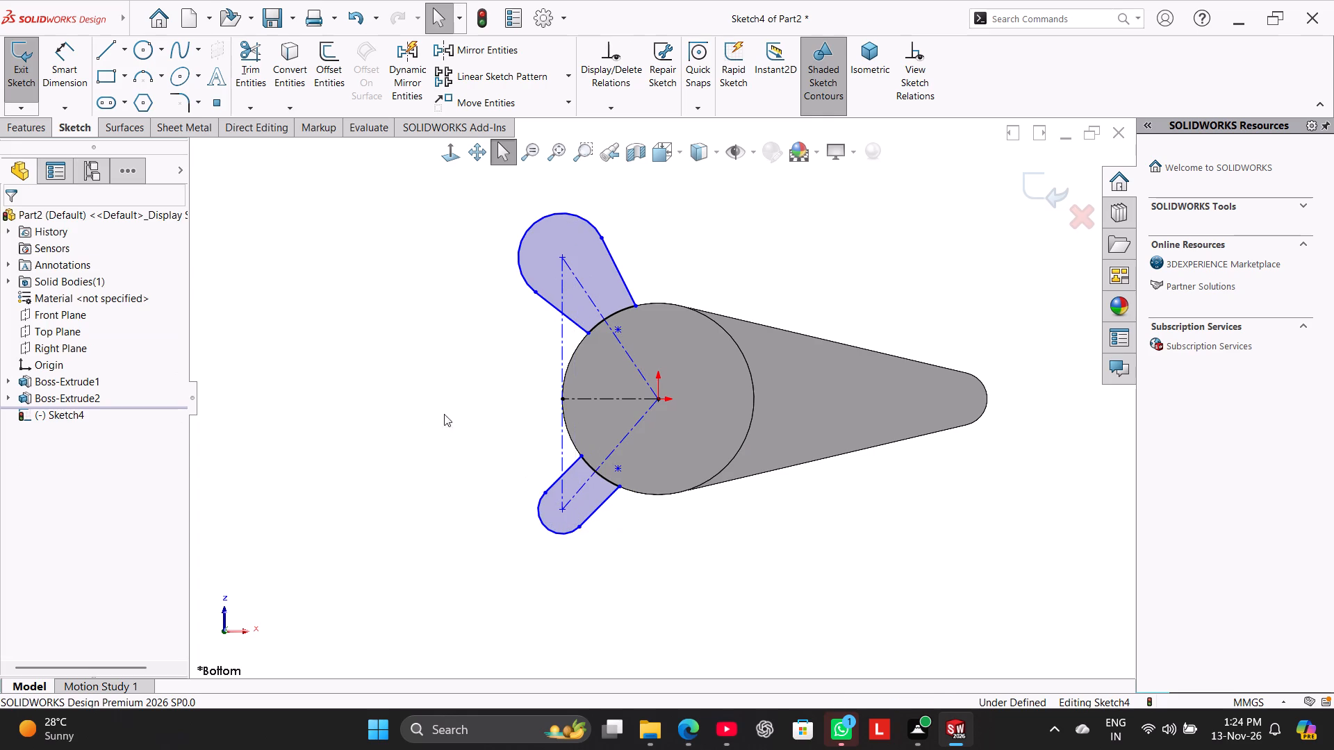
# Make the upper ear's two straight sides symmetric about the ear's angled centerline.
pyautogui.keyDown('ctrl'); pyautogui.click(597, 306); pyautogui.keyUp('ctrl')
pyautogui.keyDown('ctrl'); pyautogui.click(574, 325); pyautogui.keyUp('ctrl')
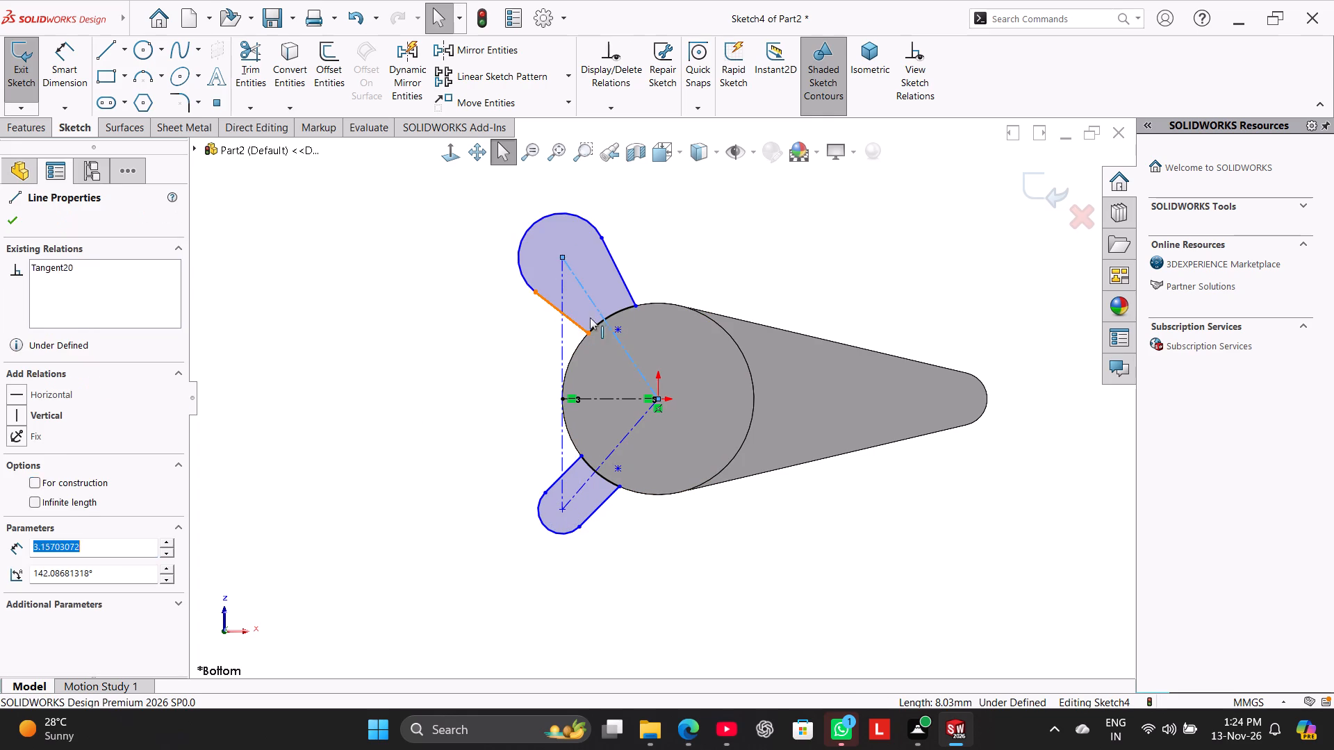
pyautogui.keyDown('ctrl'); pyautogui.click(627, 287); pyautogui.keyUp('ctrl')
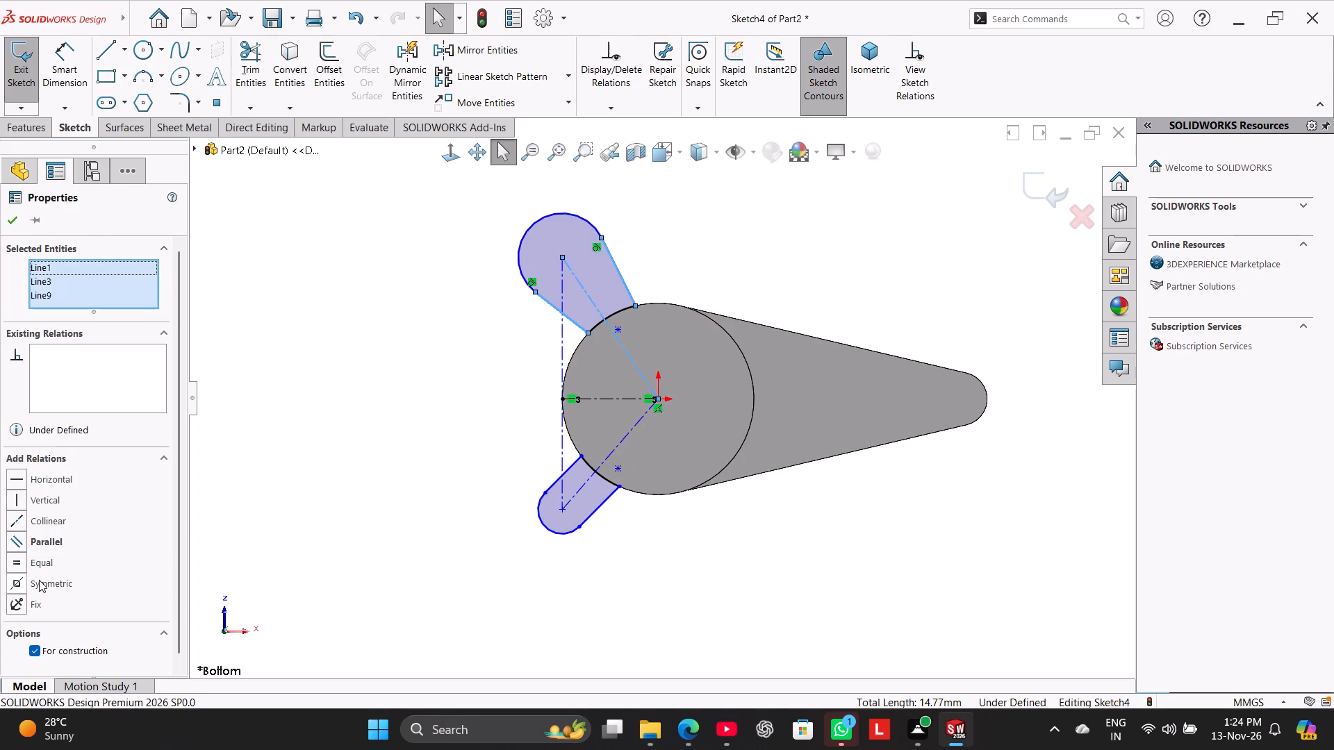
pyautogui.click(40, 580)
pyautogui.click(289, 425)
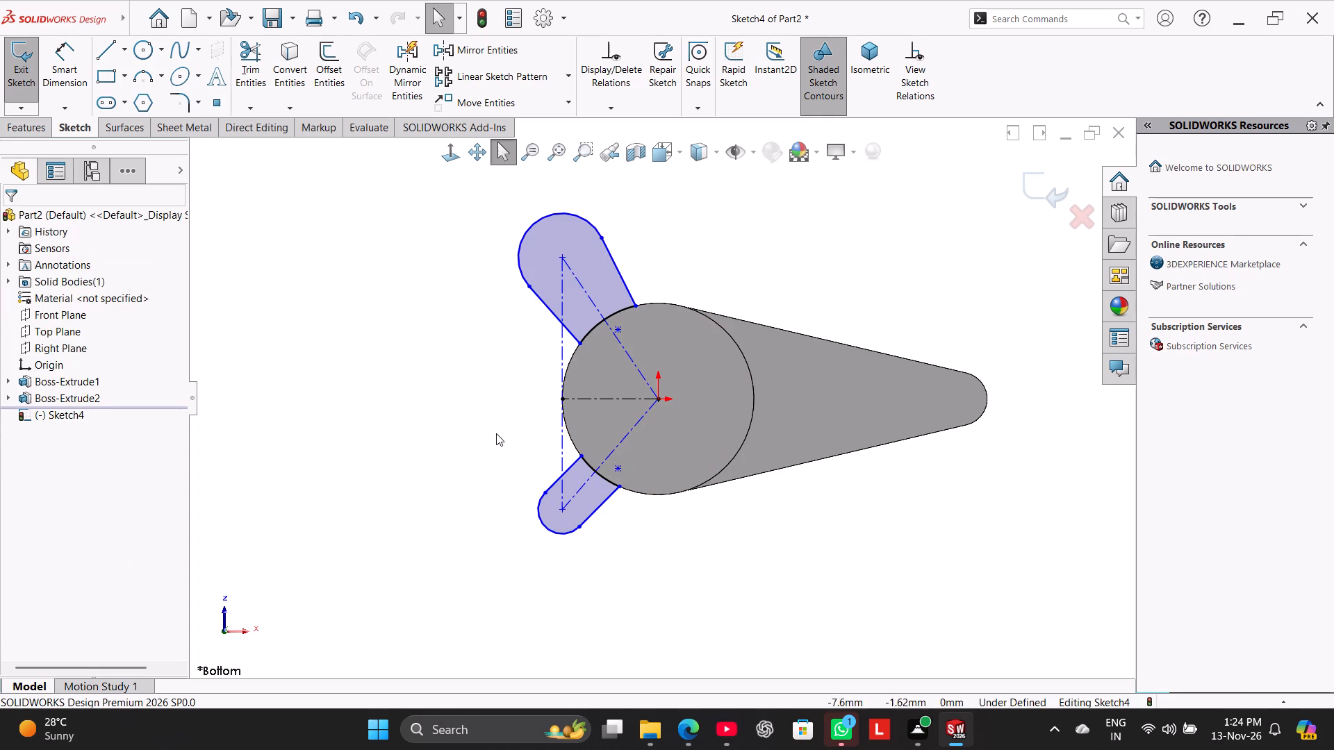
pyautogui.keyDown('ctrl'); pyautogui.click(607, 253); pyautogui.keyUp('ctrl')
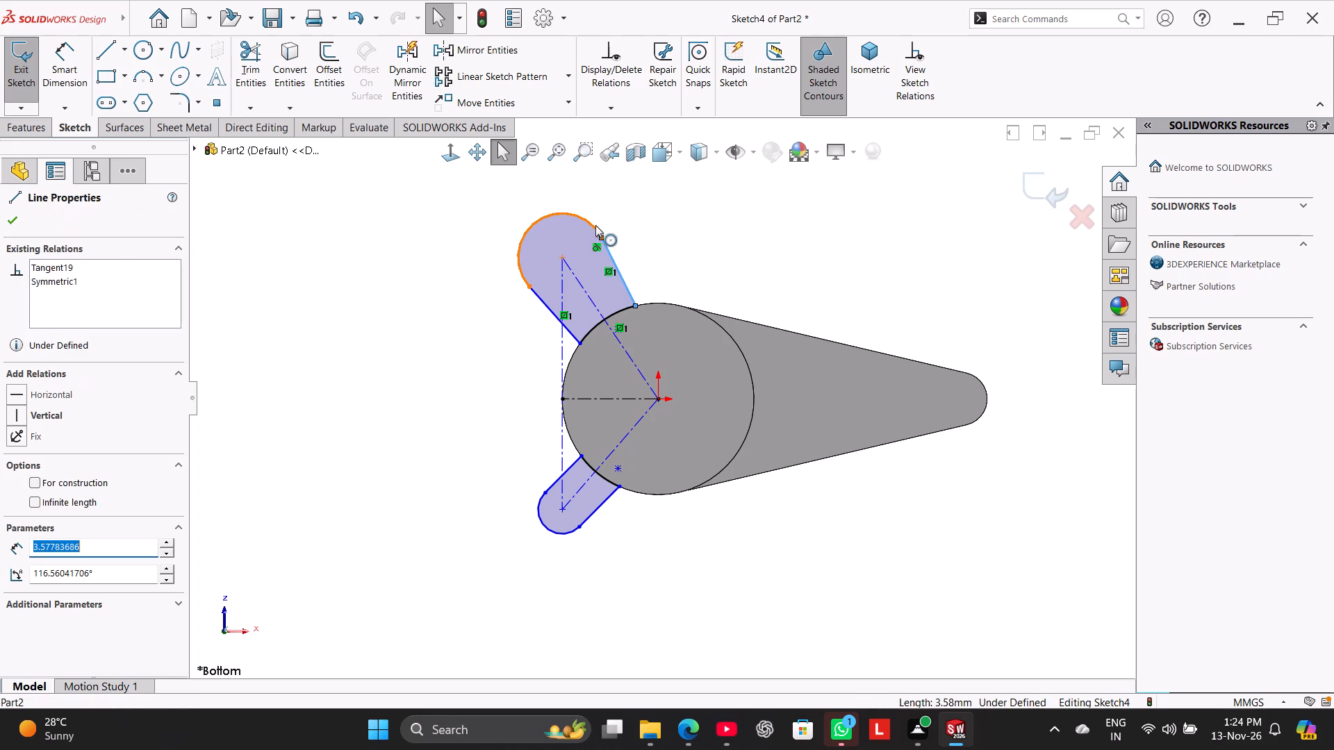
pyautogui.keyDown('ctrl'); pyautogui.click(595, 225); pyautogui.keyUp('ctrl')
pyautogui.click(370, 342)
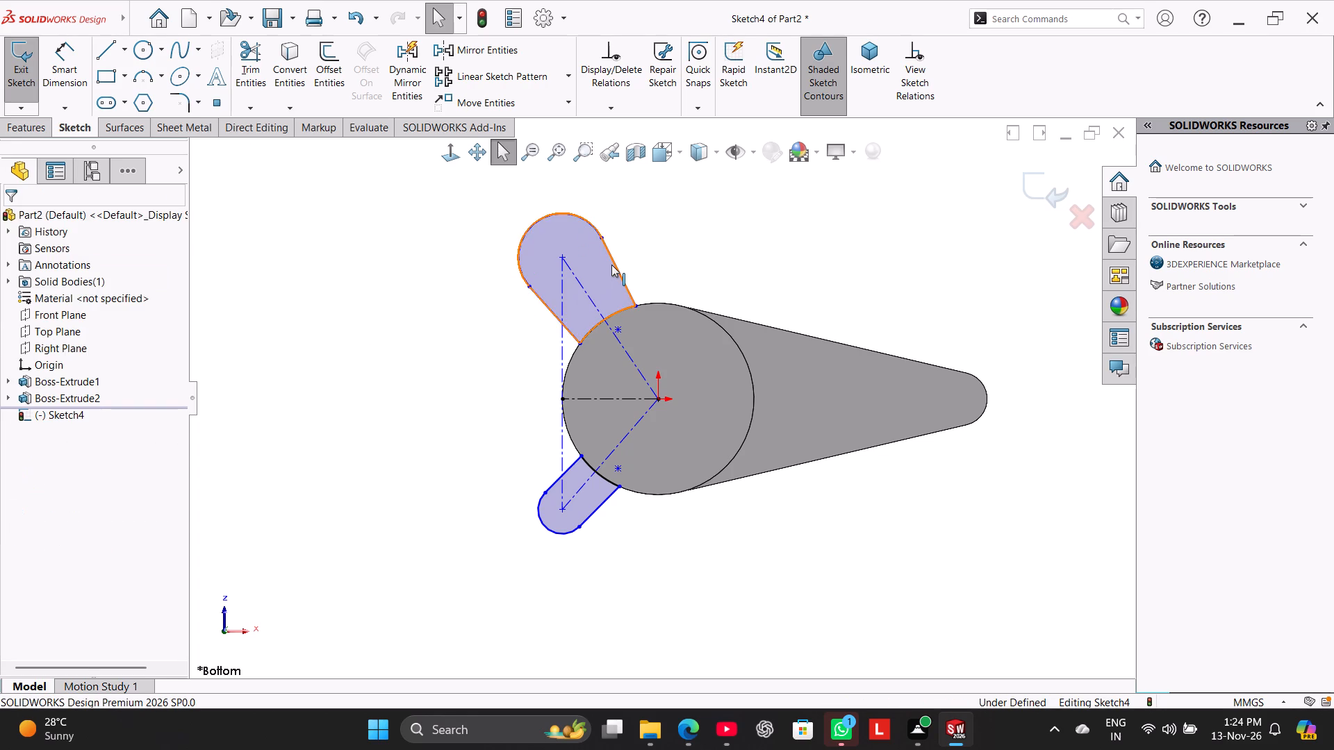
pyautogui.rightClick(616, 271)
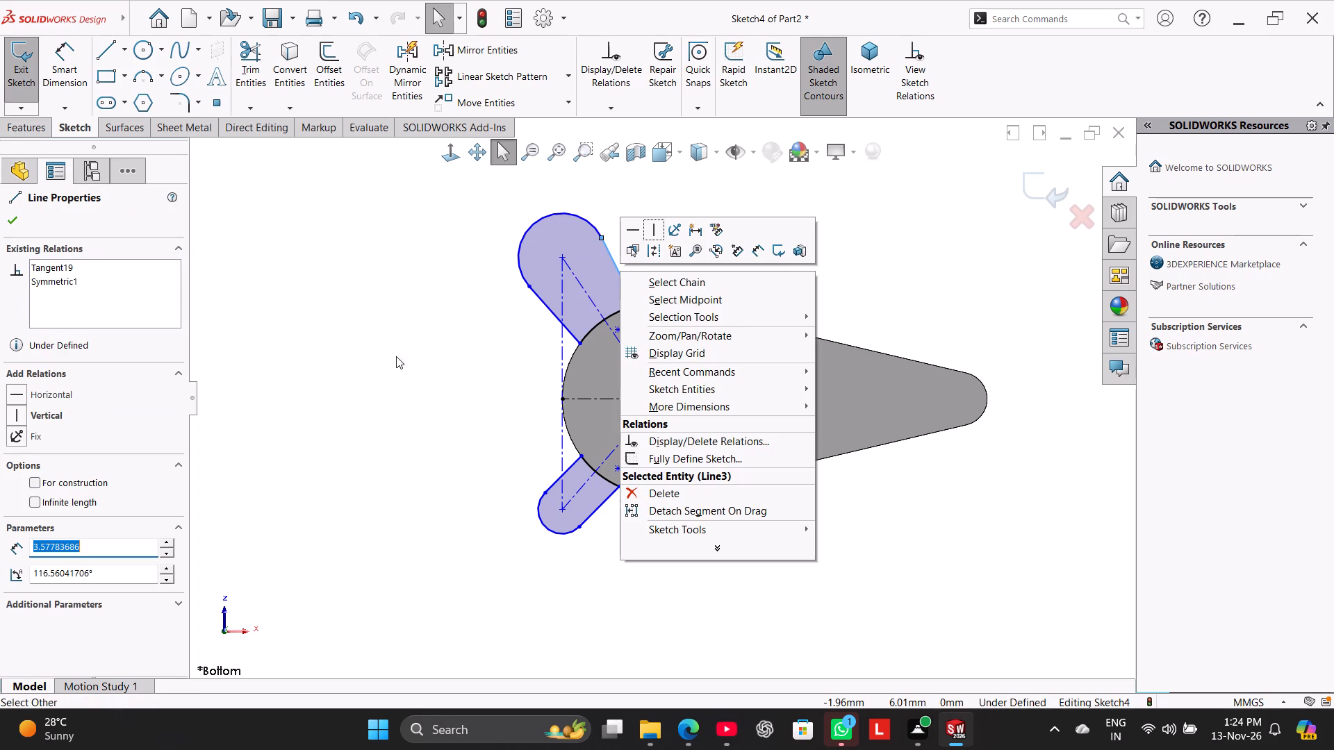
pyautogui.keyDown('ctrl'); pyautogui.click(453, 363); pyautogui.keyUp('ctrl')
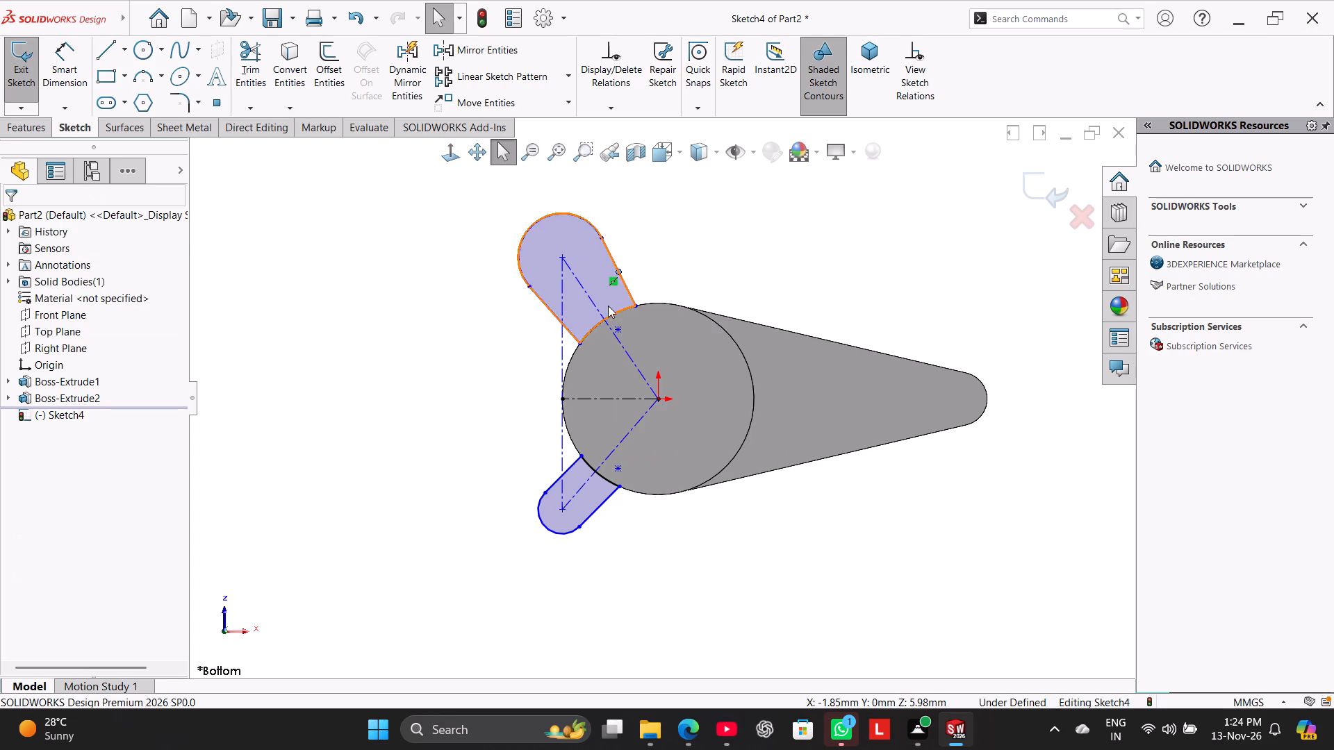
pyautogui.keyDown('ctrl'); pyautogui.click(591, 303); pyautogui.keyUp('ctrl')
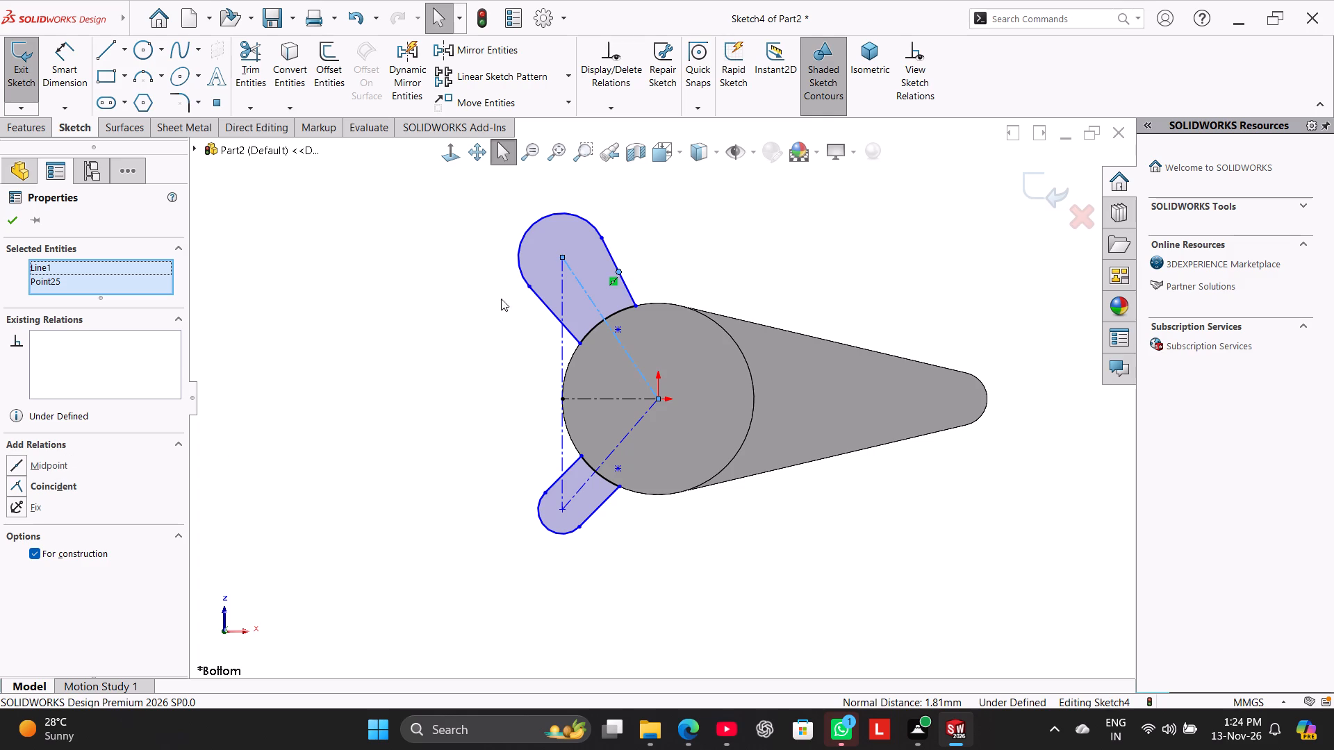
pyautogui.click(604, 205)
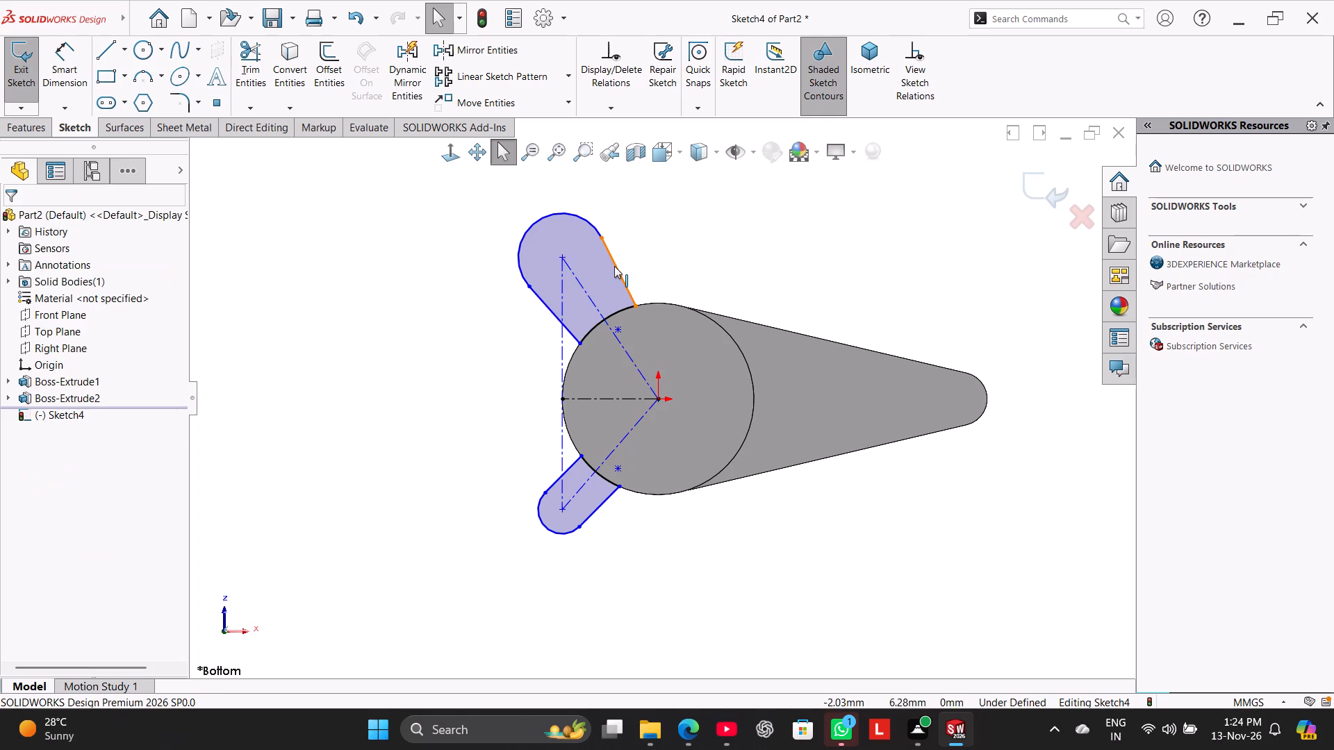
# Make the upper ear's arm-side straight edge parallel to the ear's angled centerline.
pyautogui.keyDown('ctrl'); pyautogui.click(614, 267); pyautogui.keyUp('ctrl')
pyautogui.keyDown('ctrl'); pyautogui.click(588, 301); pyautogui.keyUp('ctrl')
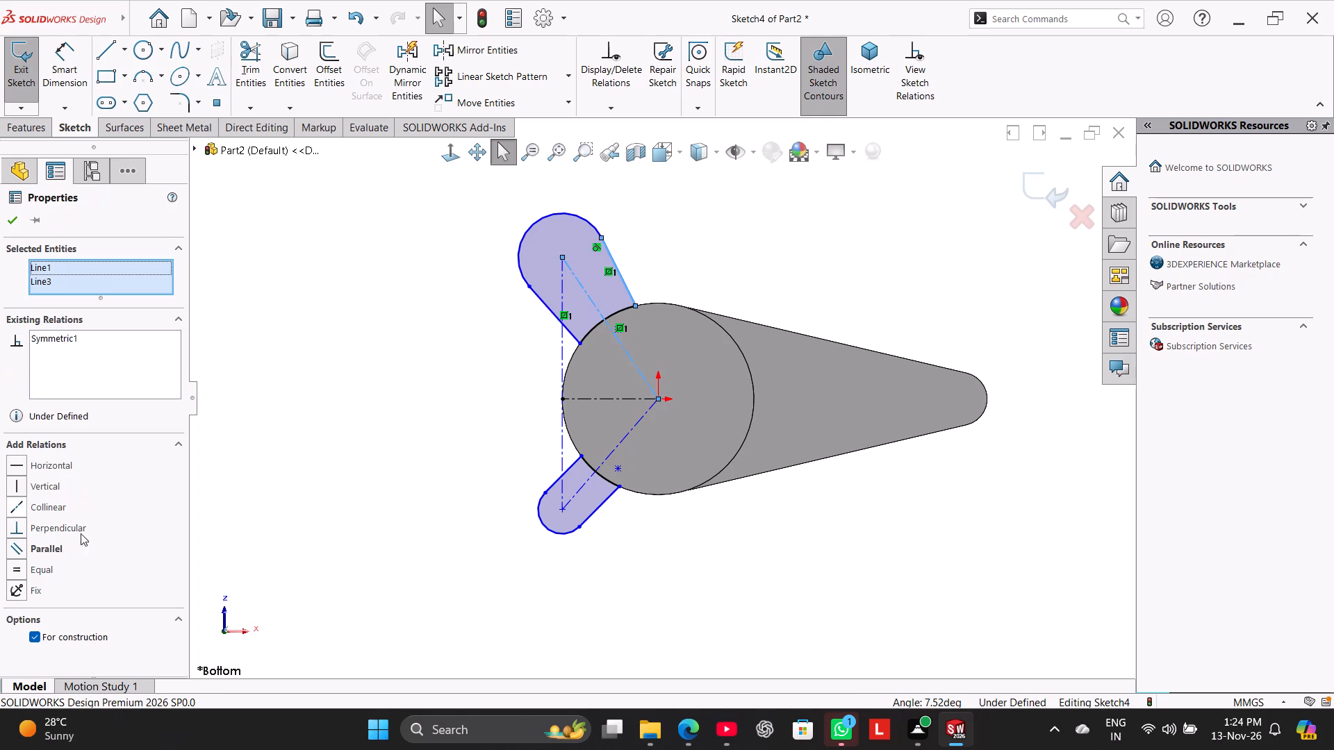
pyautogui.click(53, 544)
pyautogui.click(308, 362)
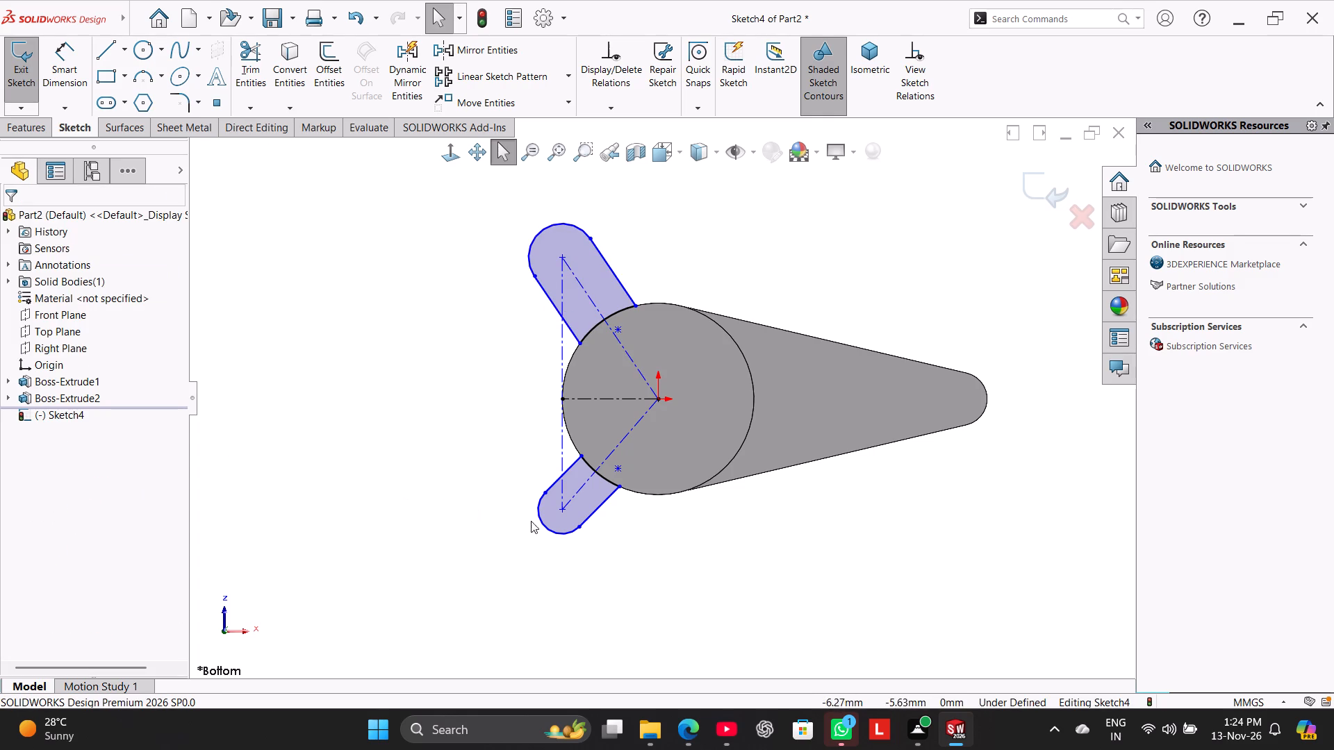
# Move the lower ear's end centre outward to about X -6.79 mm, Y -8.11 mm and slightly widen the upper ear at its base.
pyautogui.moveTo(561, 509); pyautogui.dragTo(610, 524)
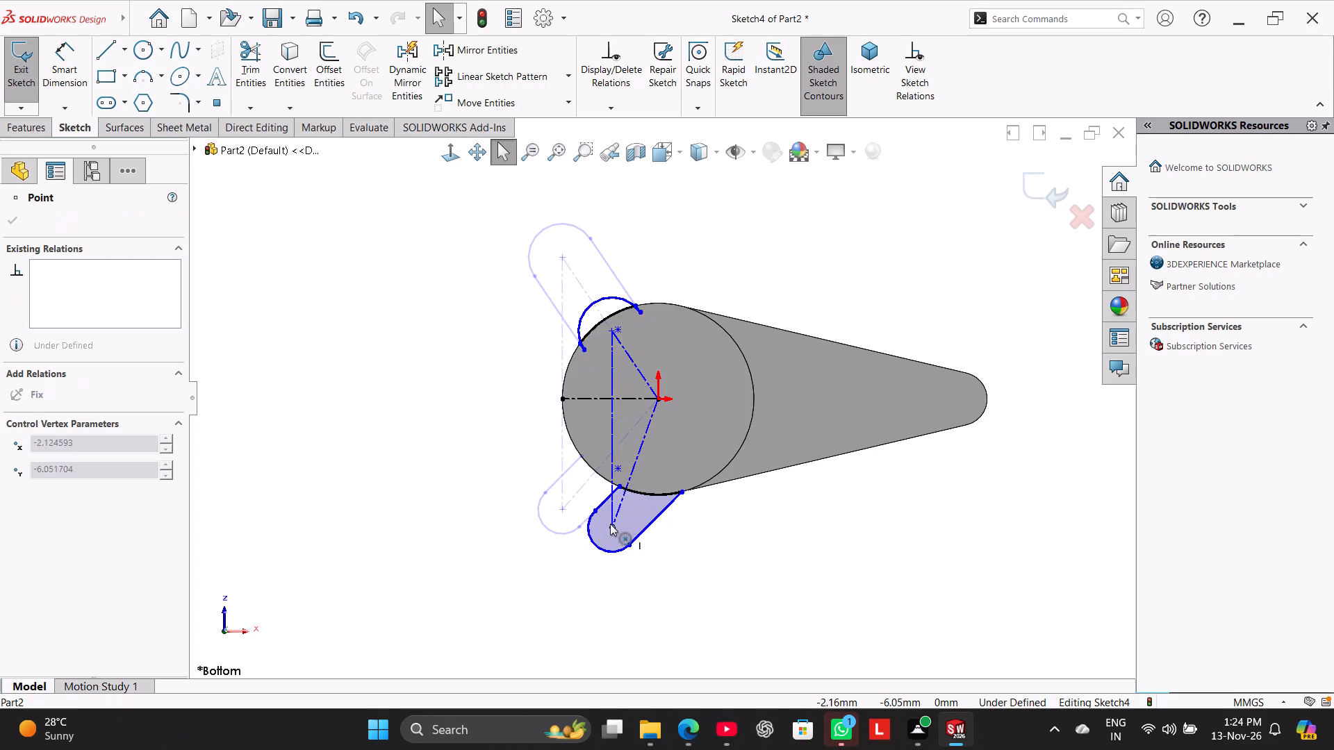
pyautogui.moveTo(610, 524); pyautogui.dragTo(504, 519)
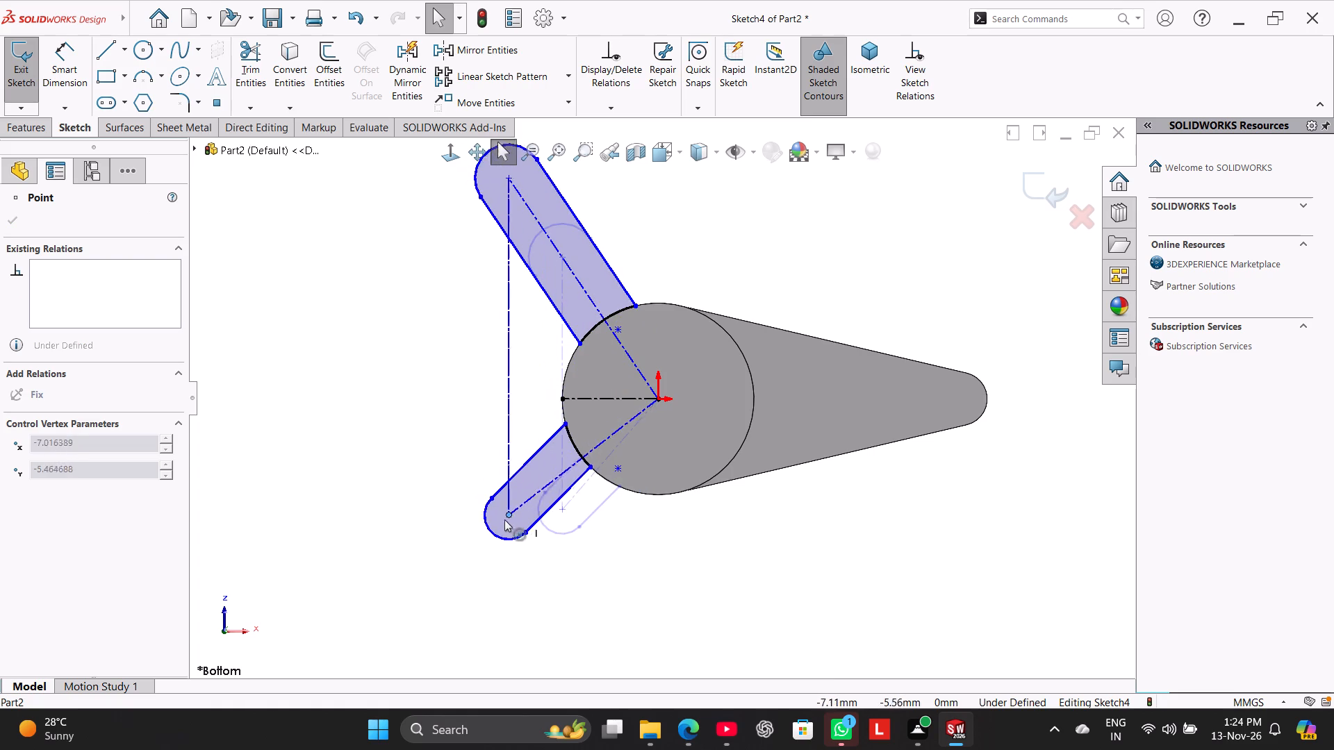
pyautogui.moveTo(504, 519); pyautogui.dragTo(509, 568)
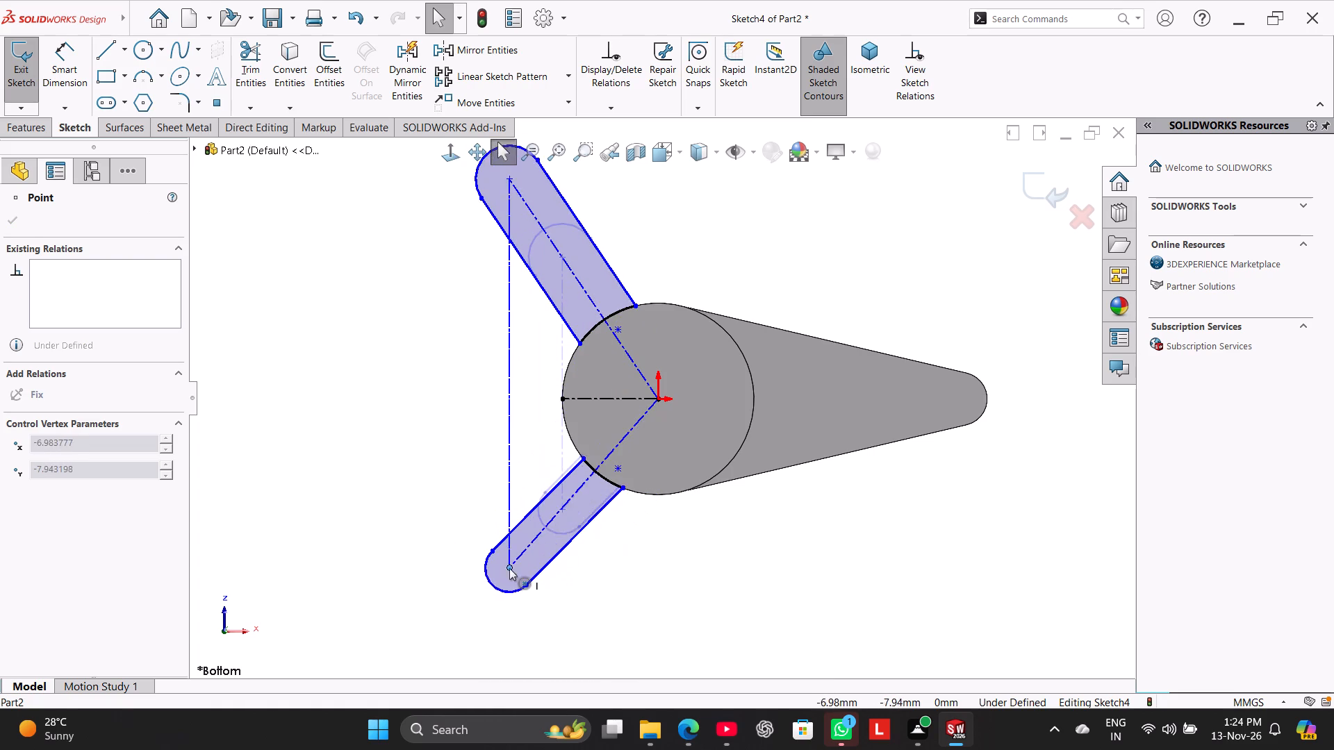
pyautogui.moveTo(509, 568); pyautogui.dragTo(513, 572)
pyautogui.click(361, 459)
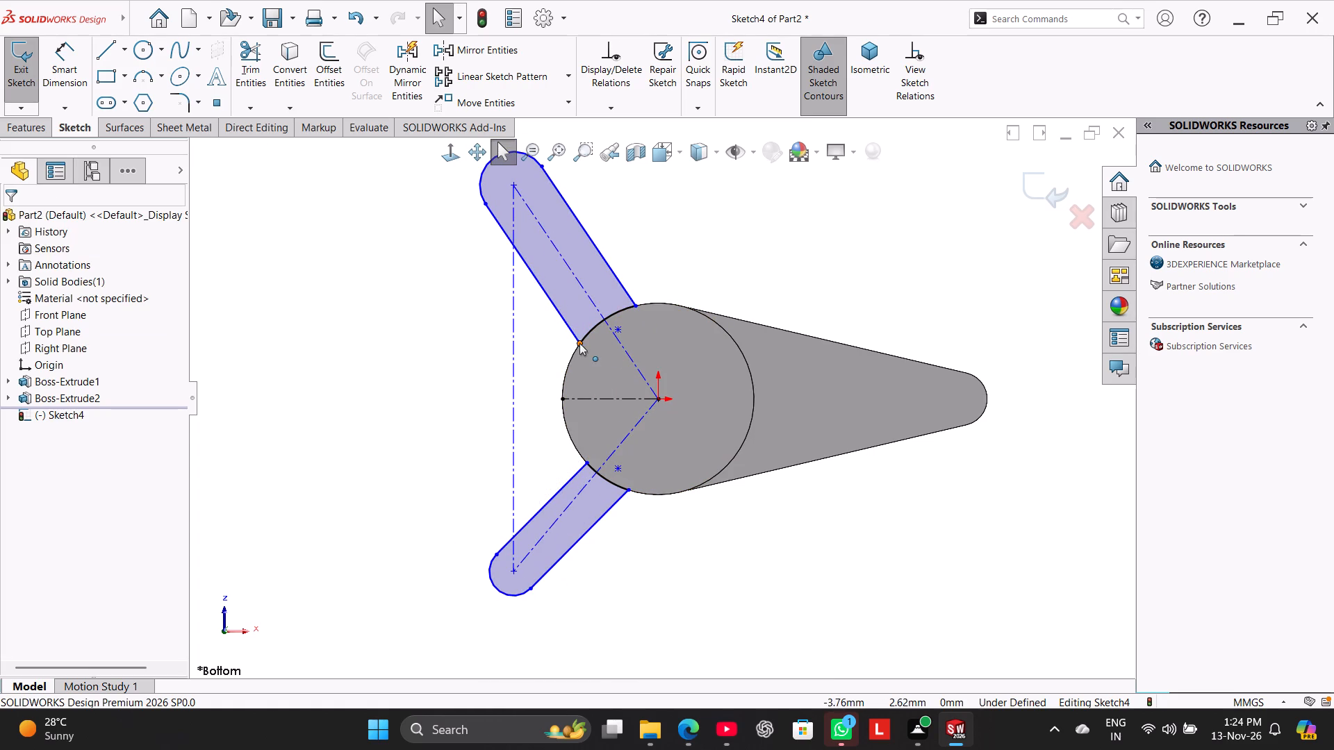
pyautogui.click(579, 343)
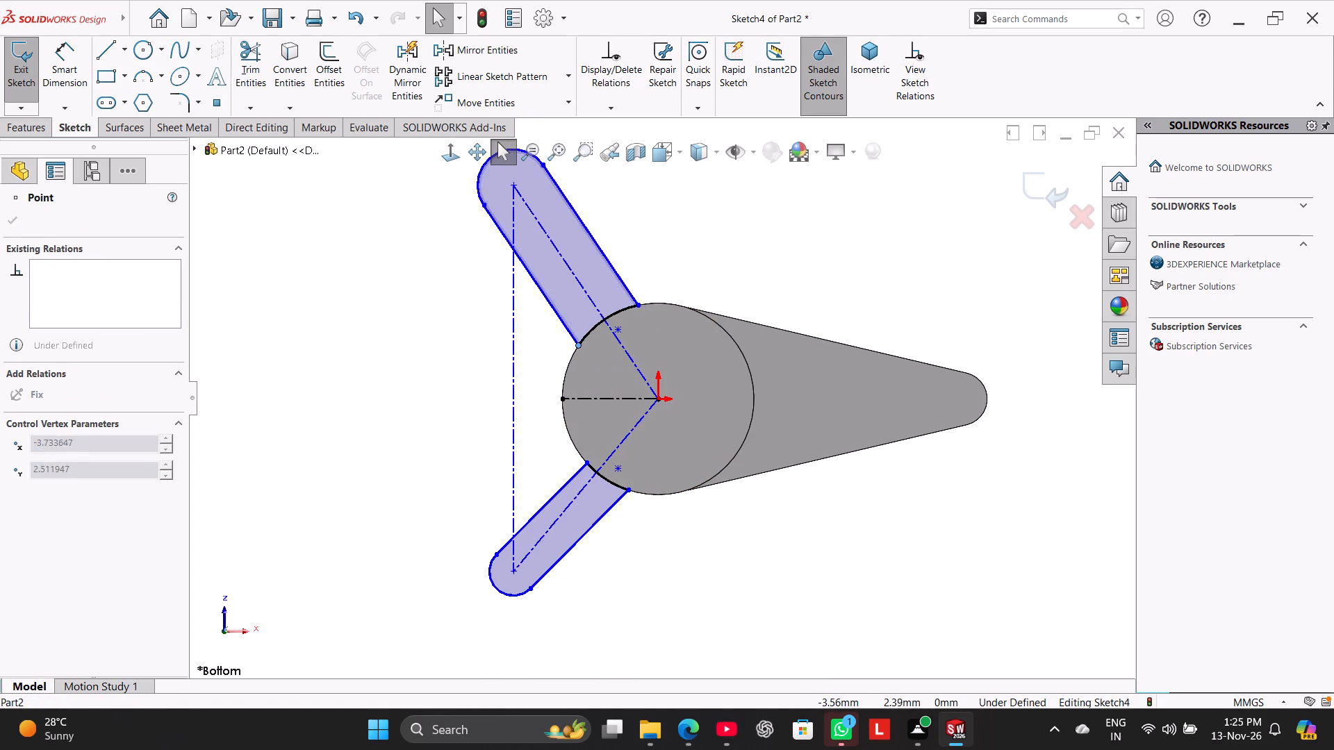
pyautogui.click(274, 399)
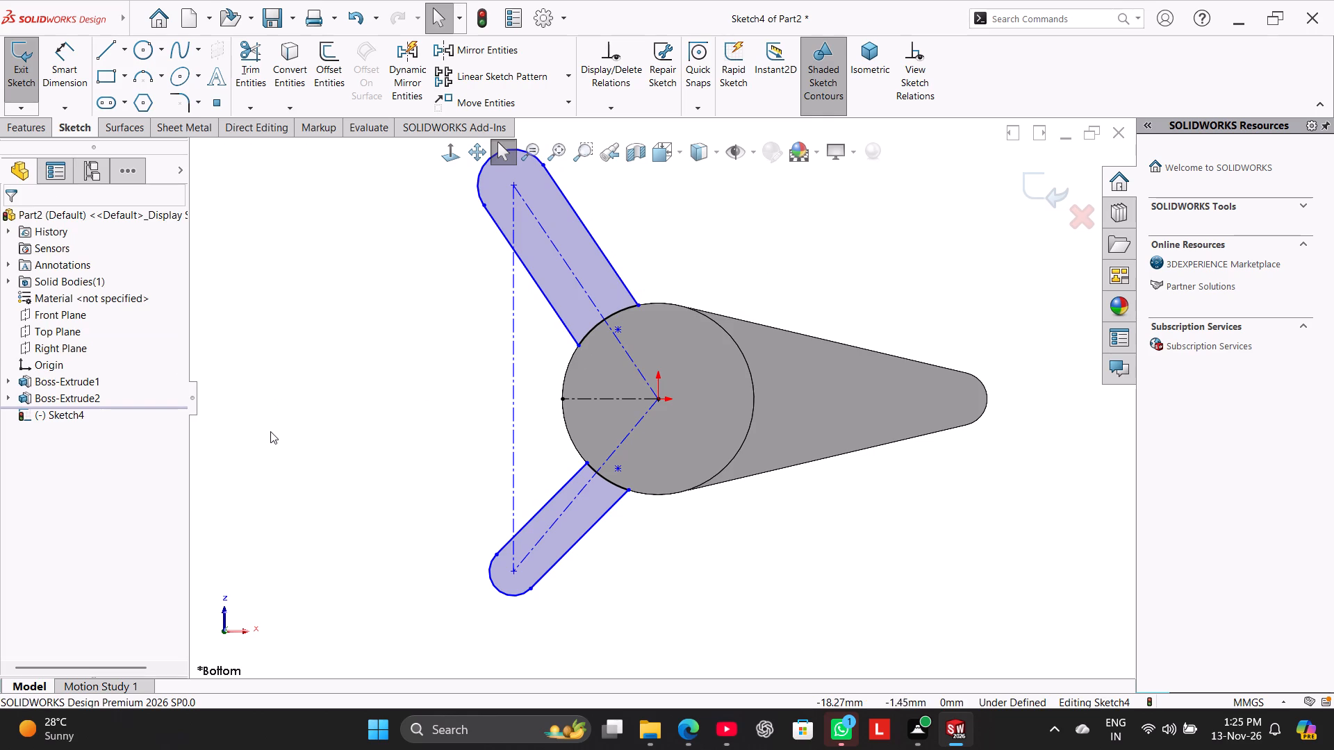
# Dimension the distance from the hub centre to the lower ear's end centre as 6.5 mm.
pyautogui.moveTo(68, 66); pyautogui.dragTo(81, 85)
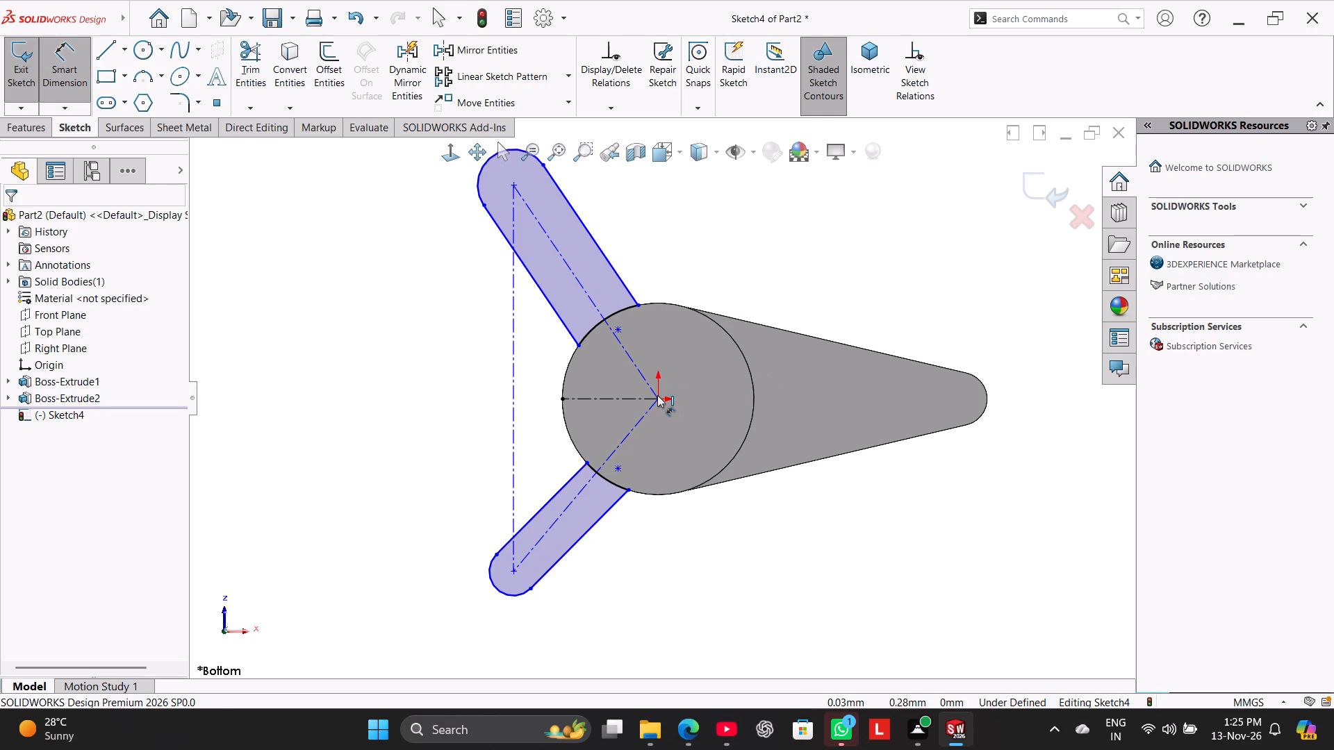
pyautogui.click(658, 398)
pyautogui.click(514, 570)
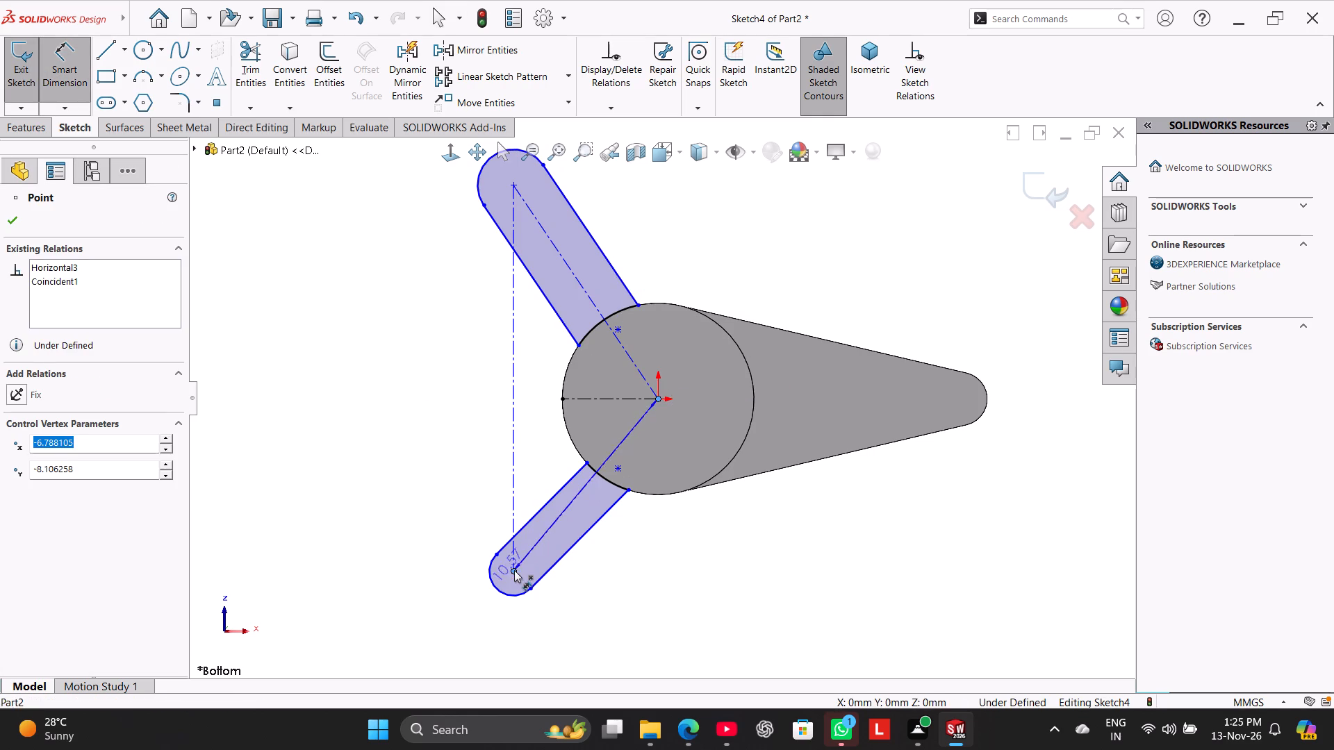
pyautogui.click(366, 276)
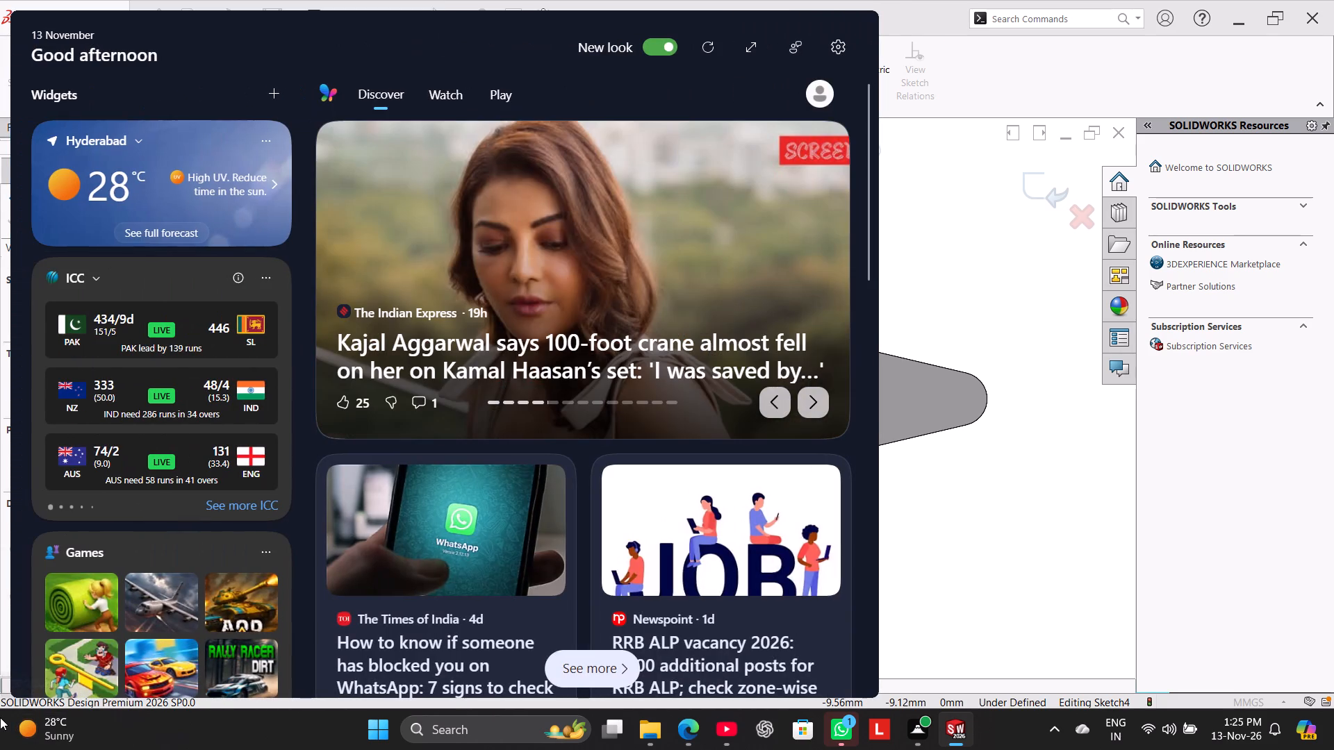
pyautogui.write('6.5')
pyautogui.press('Return')
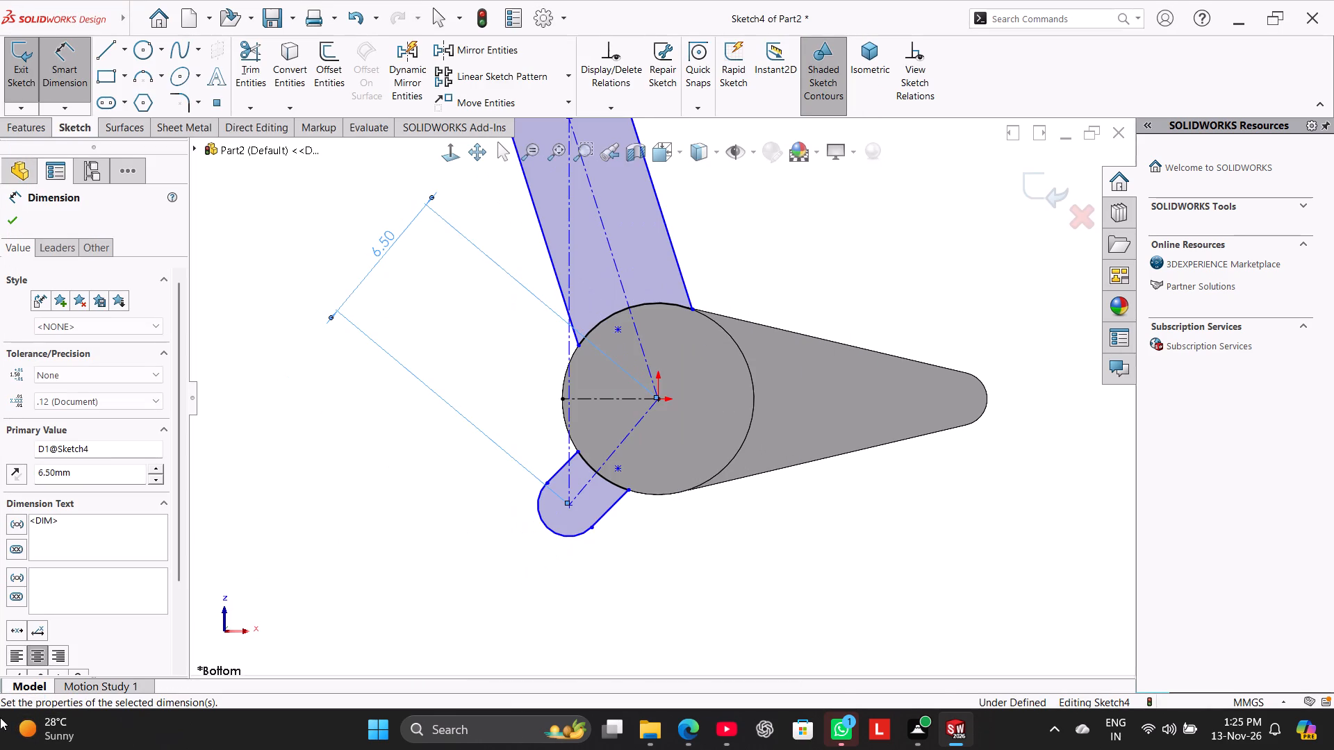
pyautogui.scroll(2, 891, 287)
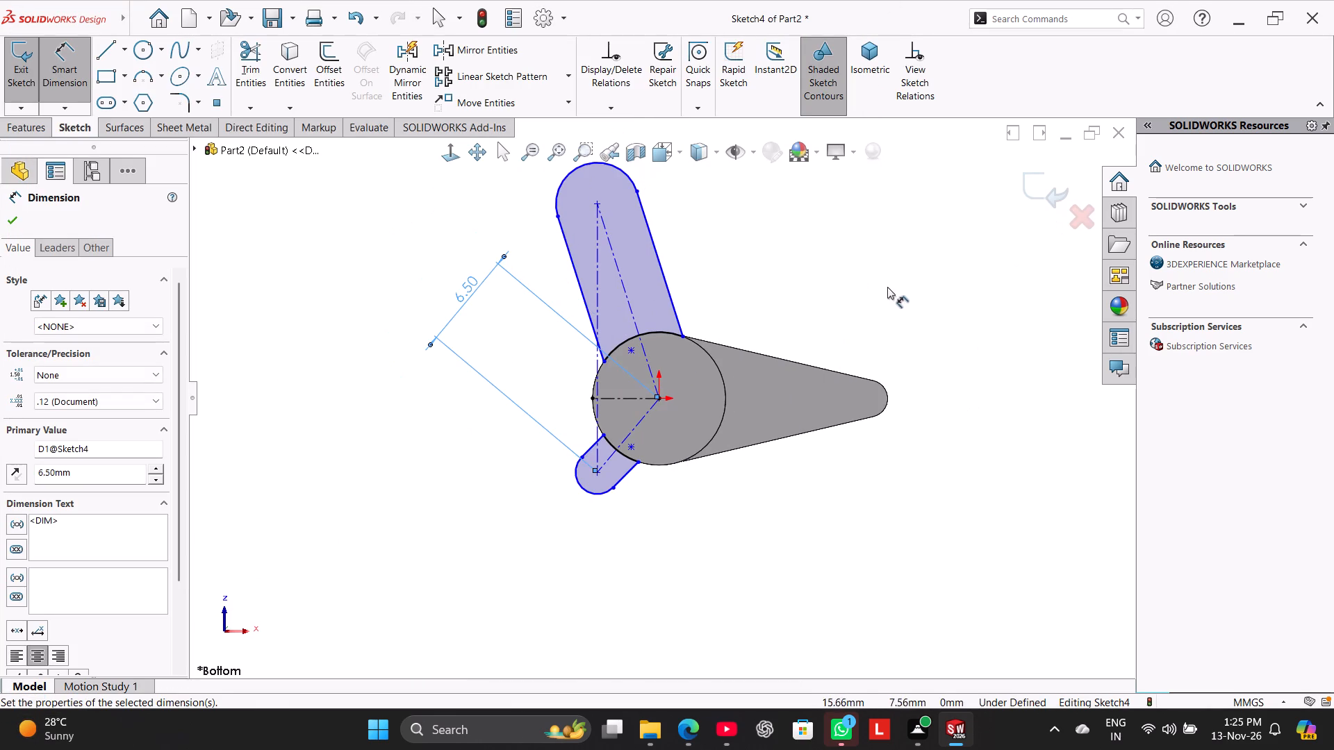
pyautogui.rightClick(833, 262)
pyautogui.click(883, 301)
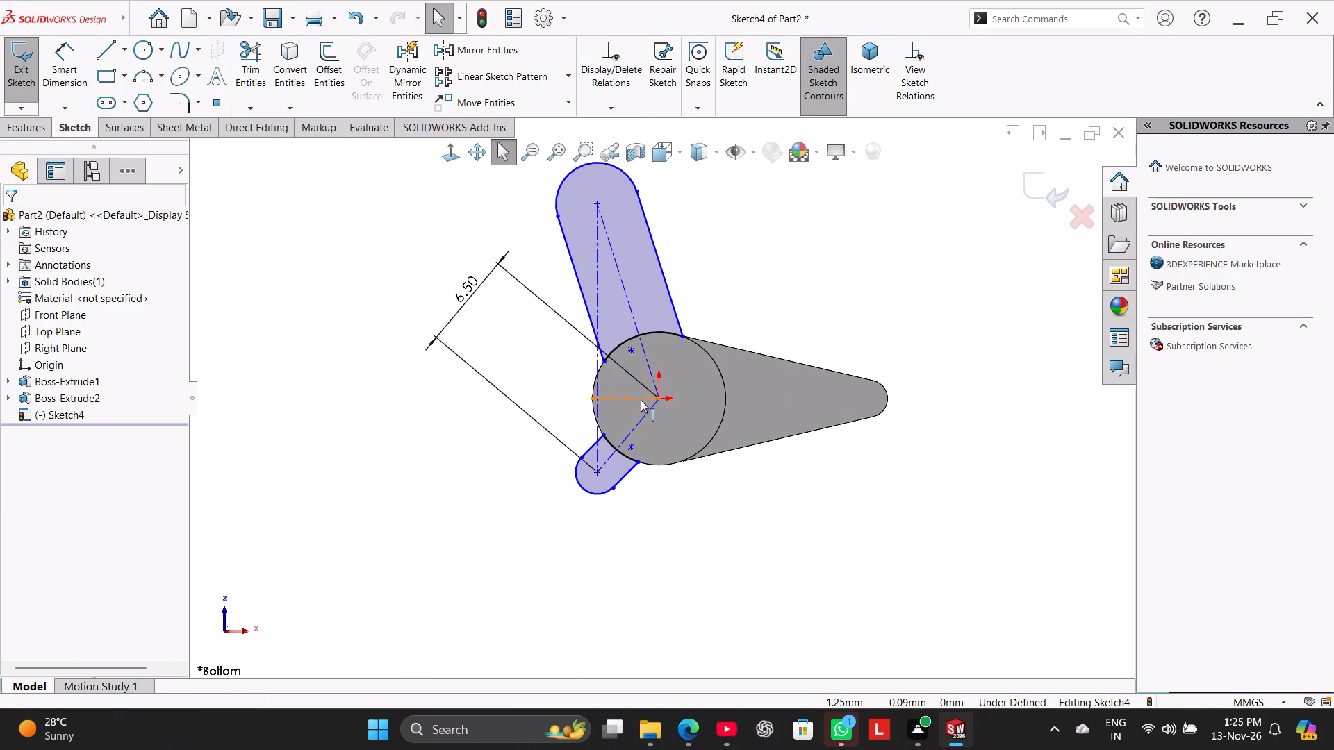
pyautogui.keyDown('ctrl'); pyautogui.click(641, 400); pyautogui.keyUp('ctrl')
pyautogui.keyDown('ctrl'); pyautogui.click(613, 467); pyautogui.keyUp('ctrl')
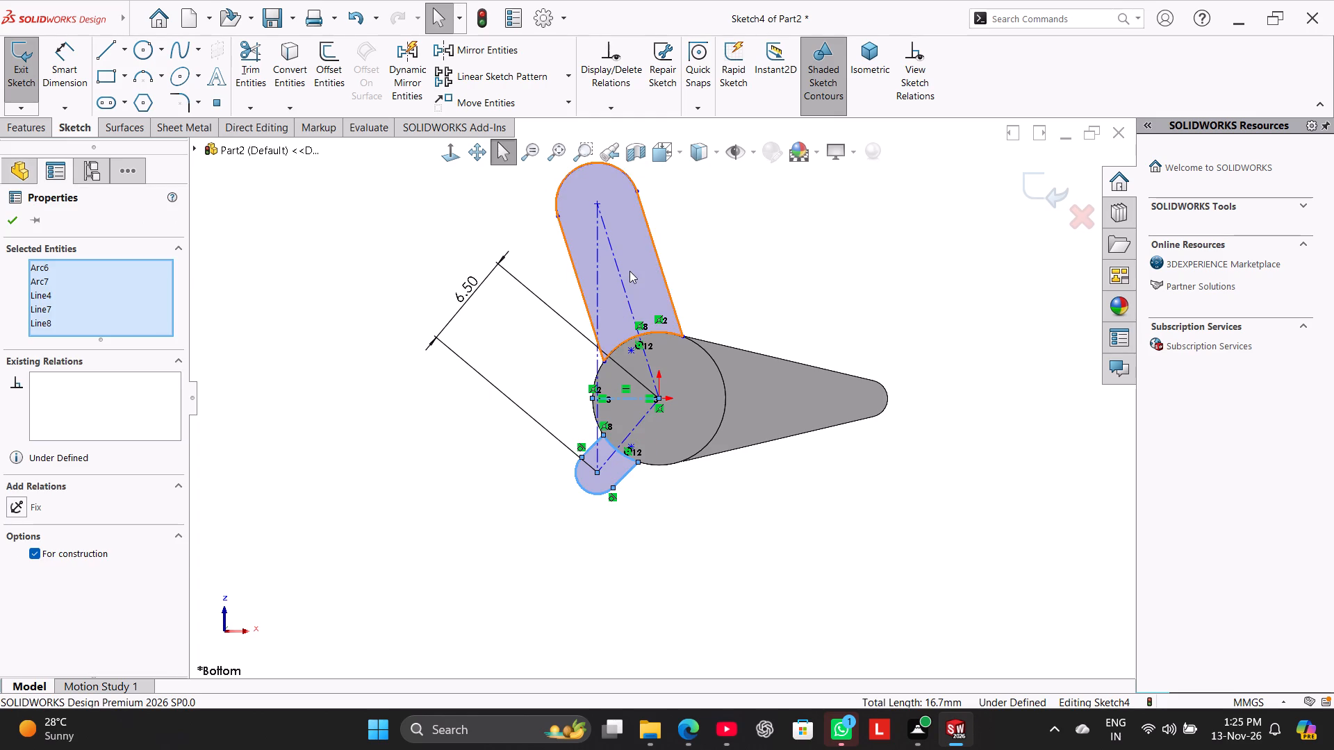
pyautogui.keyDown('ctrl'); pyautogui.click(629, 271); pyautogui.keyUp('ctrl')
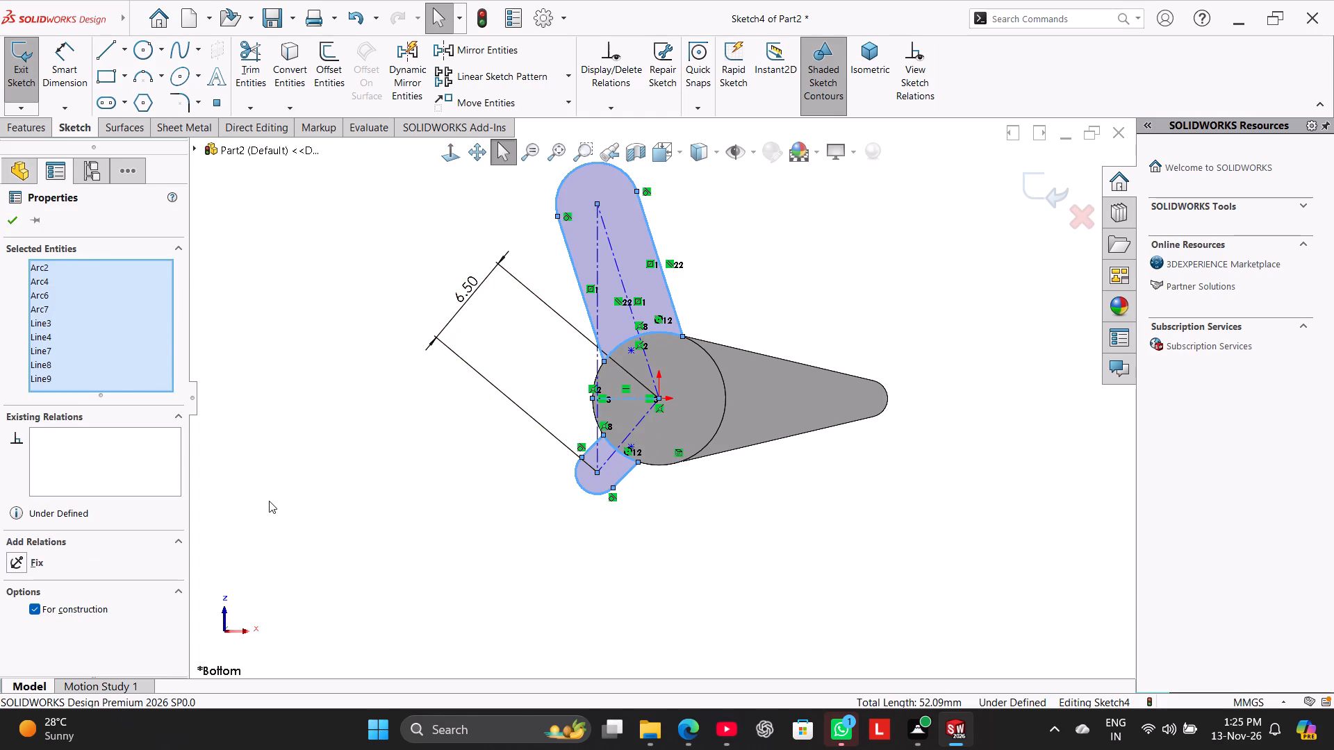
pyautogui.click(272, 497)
# Make the end arcs of the upper and lower ears symmetric about the hub's horizontal centerline.
pyautogui.scroll(-3, 556, 503)
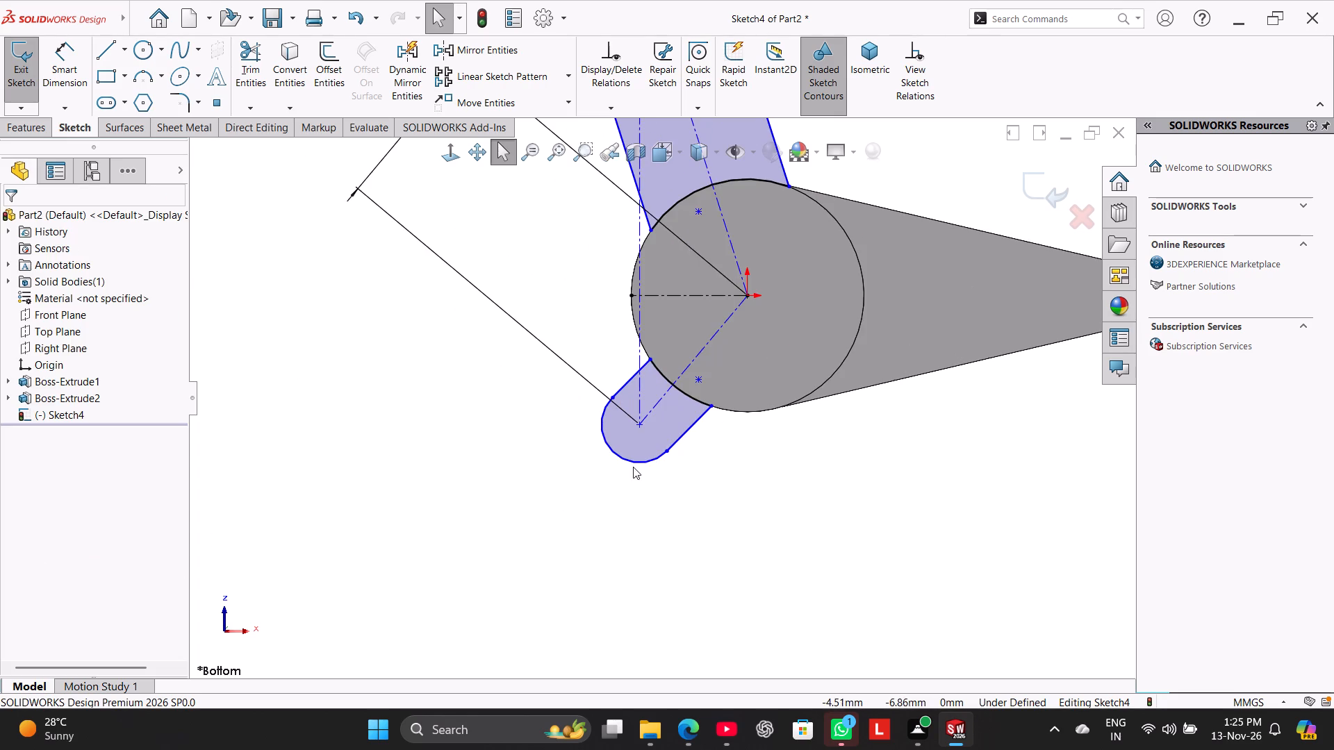
pyautogui.scroll(5, 636, 464)
pyautogui.scroll(-2, 695, 432)
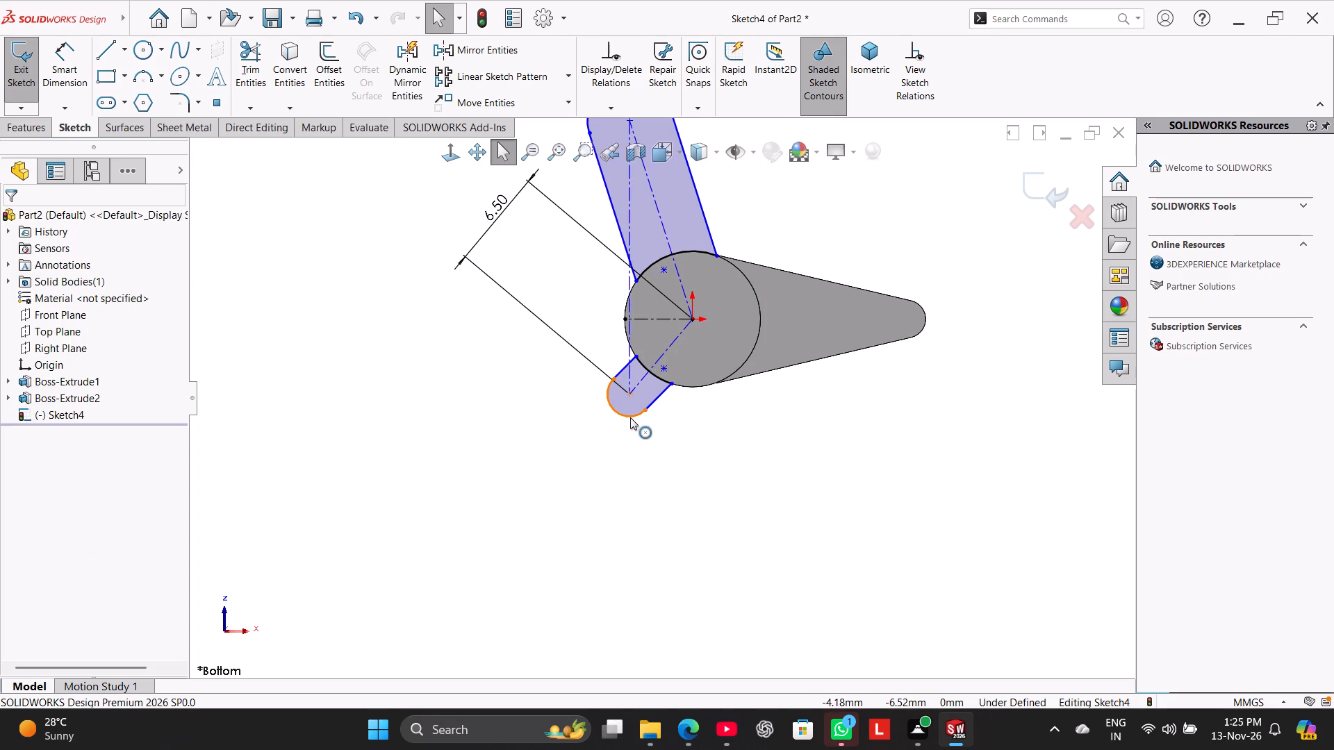
pyautogui.keyDown('ctrl'); pyautogui.click(630, 417); pyautogui.keyUp('ctrl')
pyautogui.keyDown('ctrl'); pyautogui.click(666, 320); pyautogui.keyUp('ctrl')
pyautogui.keyDown('ctrl'); pyautogui.scroll(3, 714, 217); pyautogui.keyUp('ctrl')
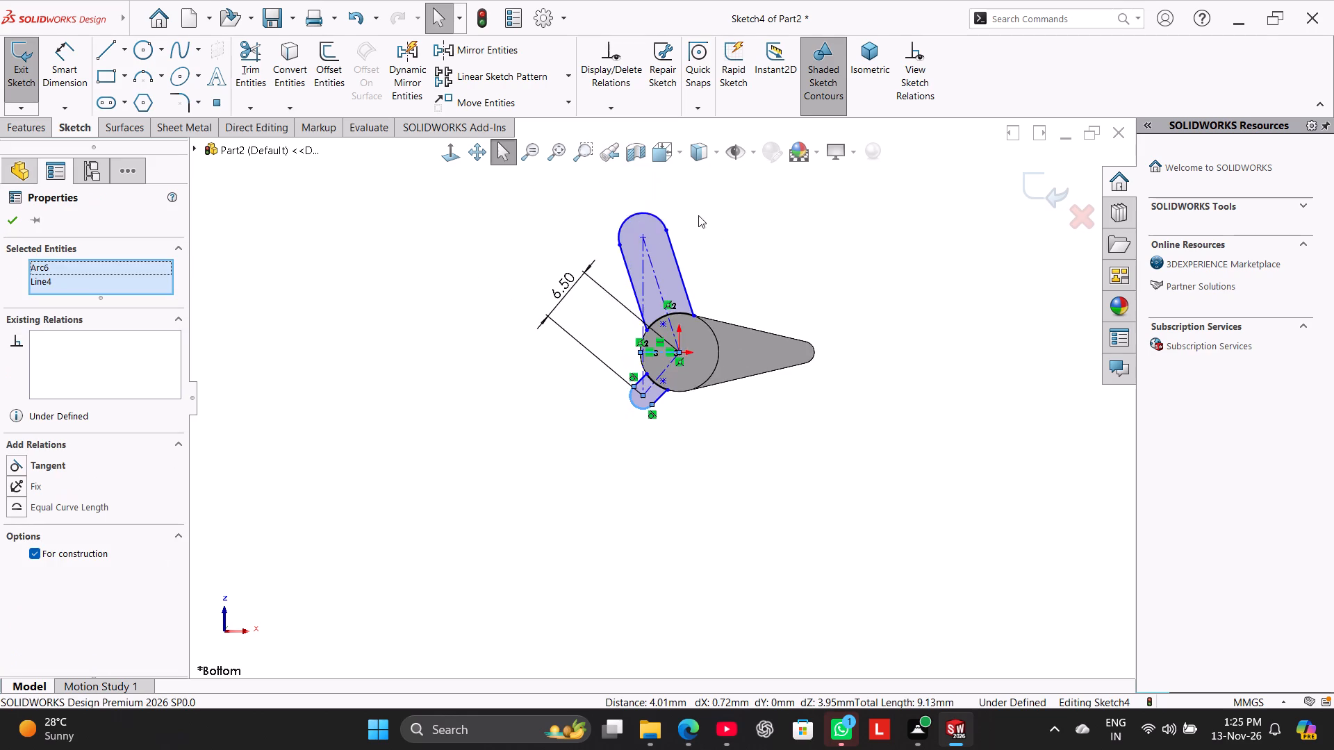
pyautogui.keyDown('ctrl'); pyautogui.scroll(-2, 689, 217); pyautogui.keyUp('ctrl')
pyautogui.keyDown('ctrl'); pyautogui.click(627, 233); pyautogui.keyUp('ctrl')
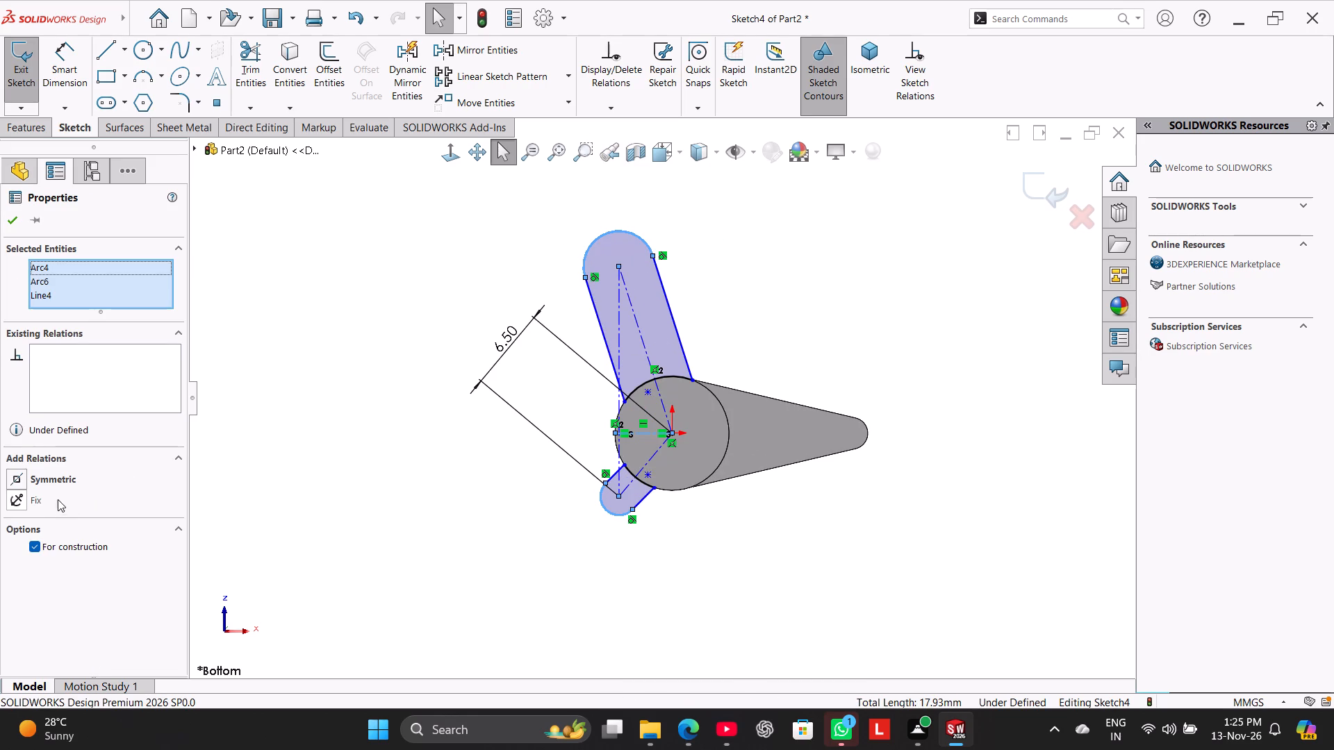
pyautogui.click(47, 479)
pyautogui.click(334, 465)
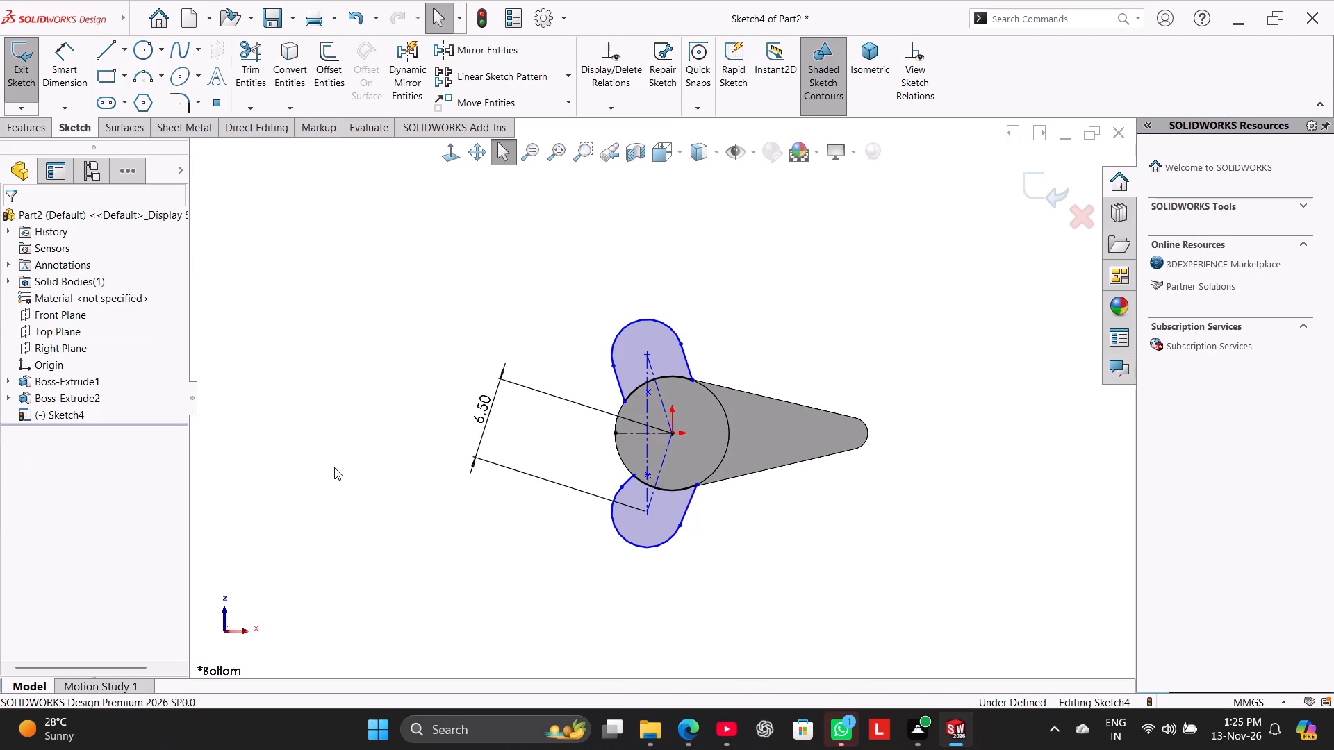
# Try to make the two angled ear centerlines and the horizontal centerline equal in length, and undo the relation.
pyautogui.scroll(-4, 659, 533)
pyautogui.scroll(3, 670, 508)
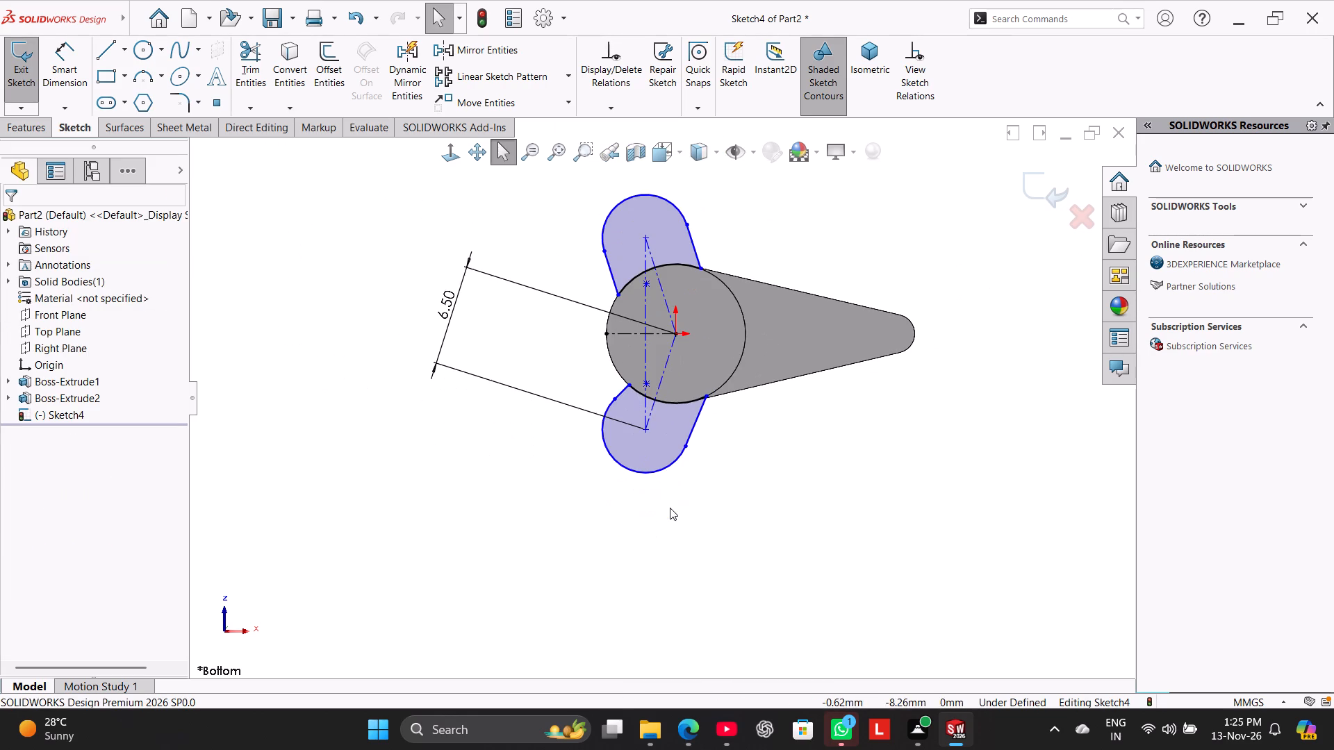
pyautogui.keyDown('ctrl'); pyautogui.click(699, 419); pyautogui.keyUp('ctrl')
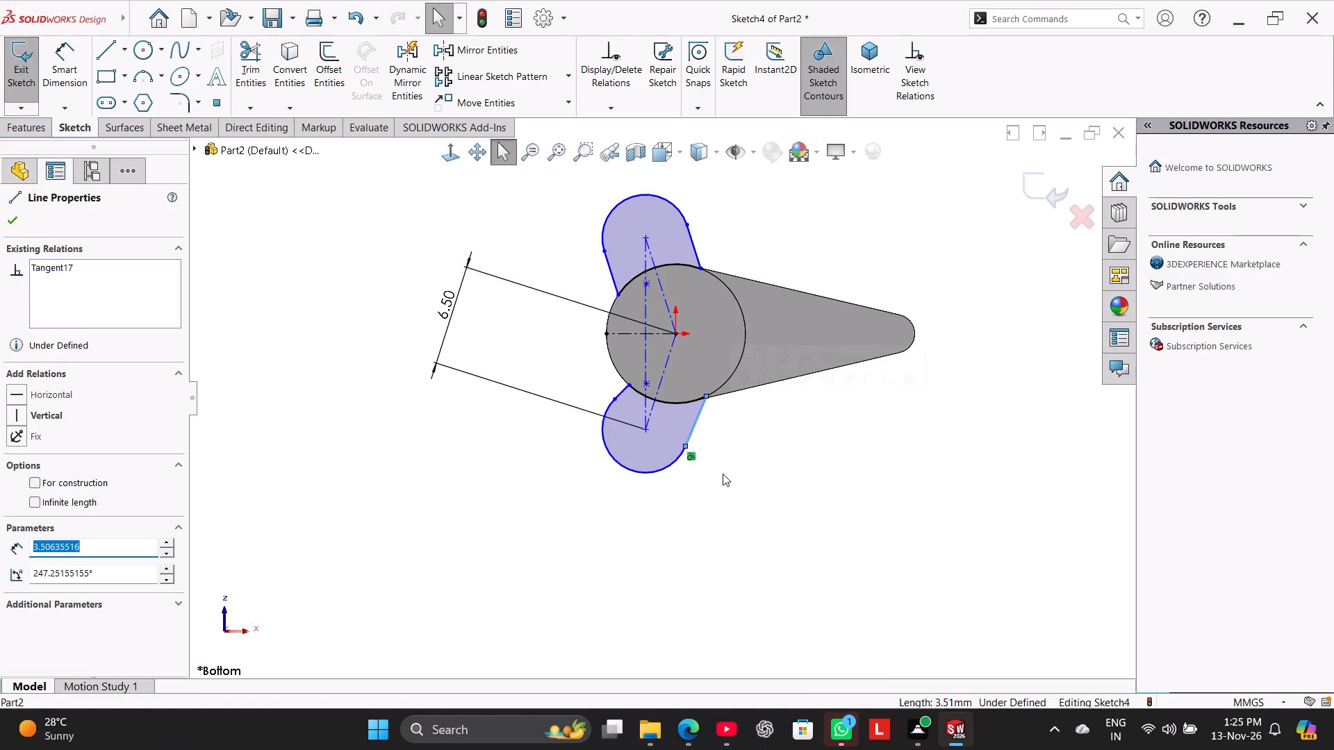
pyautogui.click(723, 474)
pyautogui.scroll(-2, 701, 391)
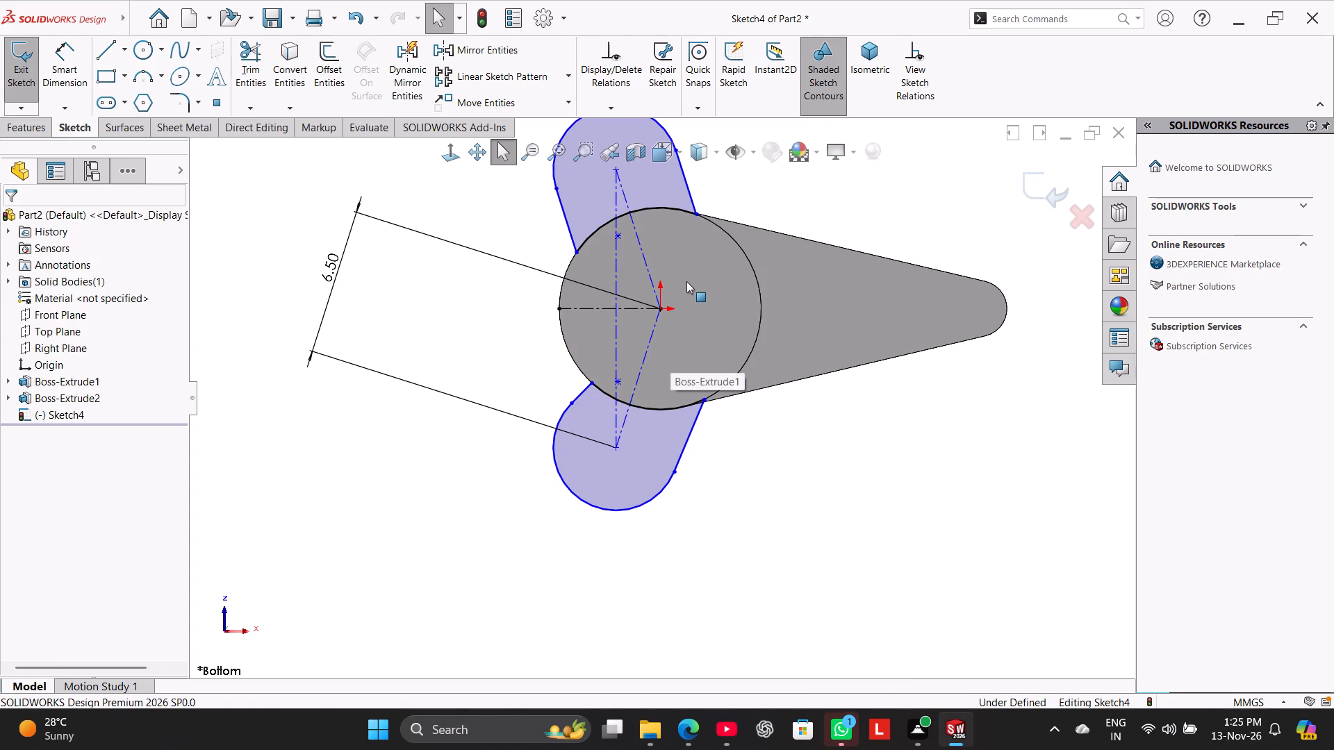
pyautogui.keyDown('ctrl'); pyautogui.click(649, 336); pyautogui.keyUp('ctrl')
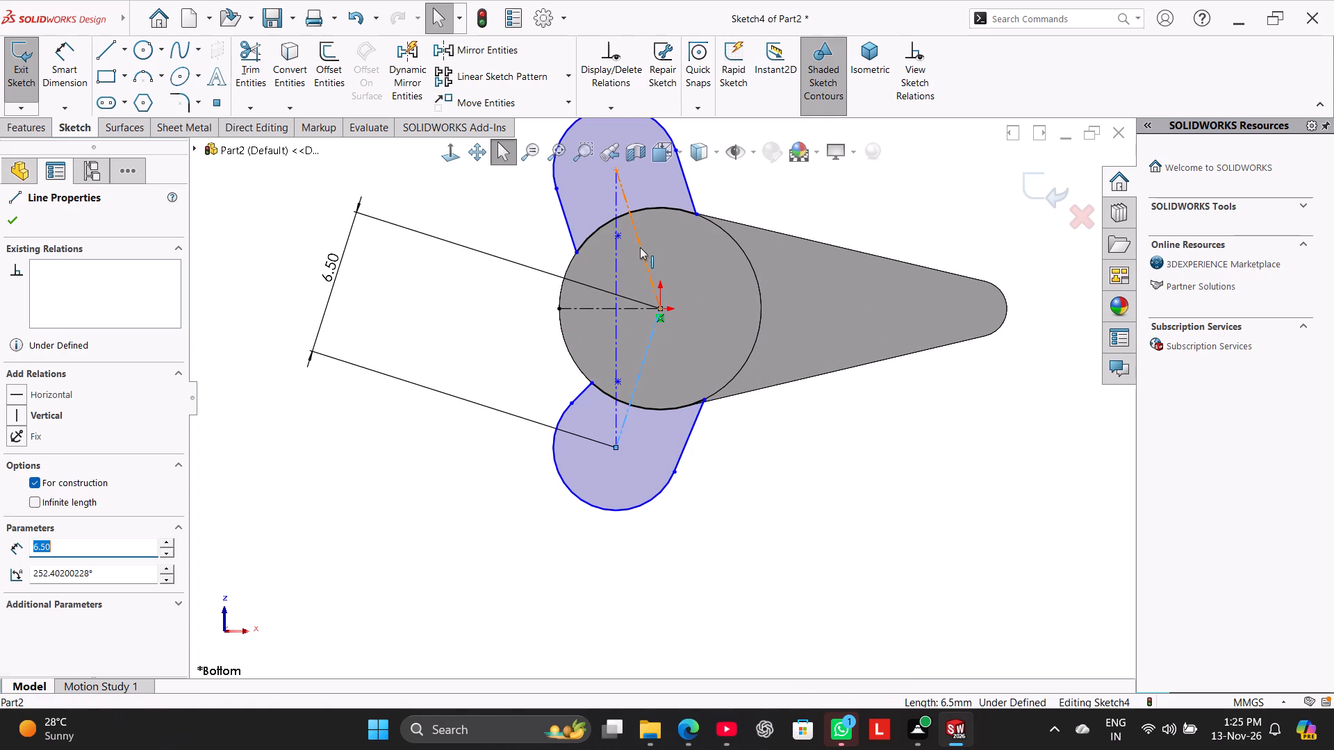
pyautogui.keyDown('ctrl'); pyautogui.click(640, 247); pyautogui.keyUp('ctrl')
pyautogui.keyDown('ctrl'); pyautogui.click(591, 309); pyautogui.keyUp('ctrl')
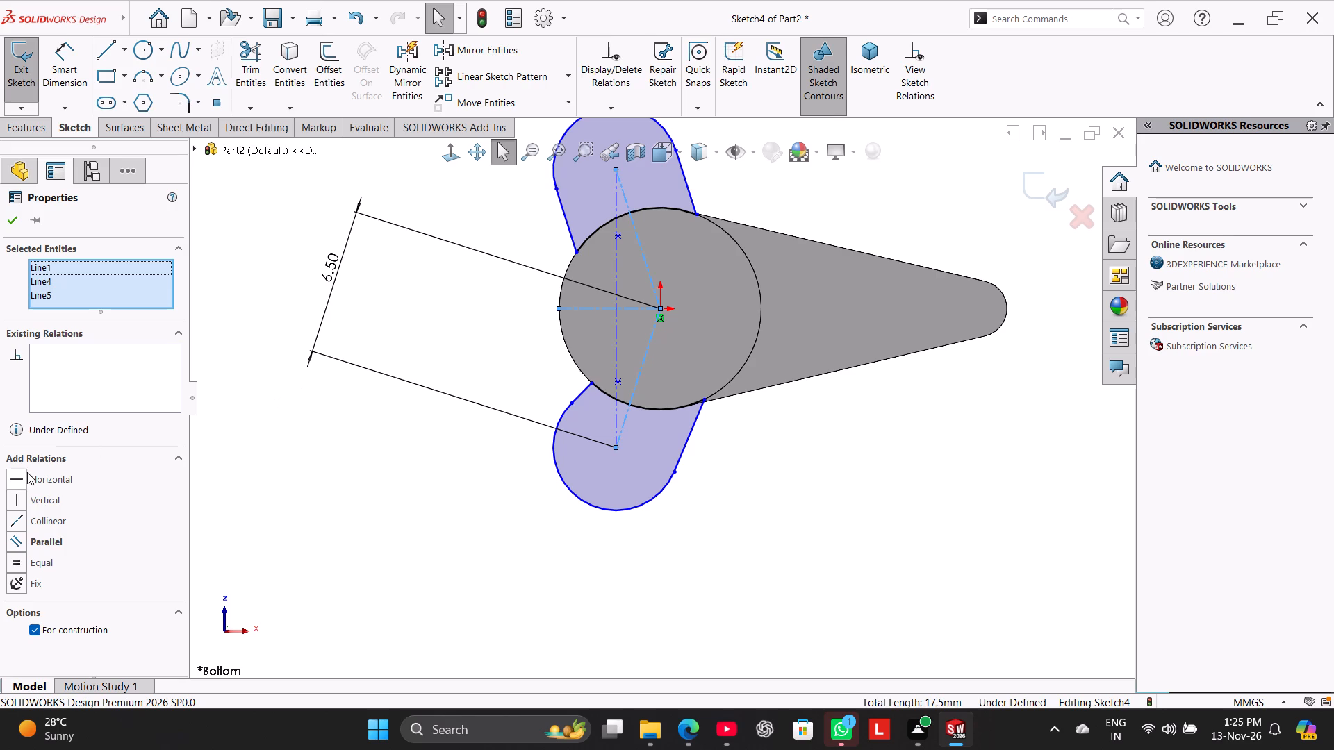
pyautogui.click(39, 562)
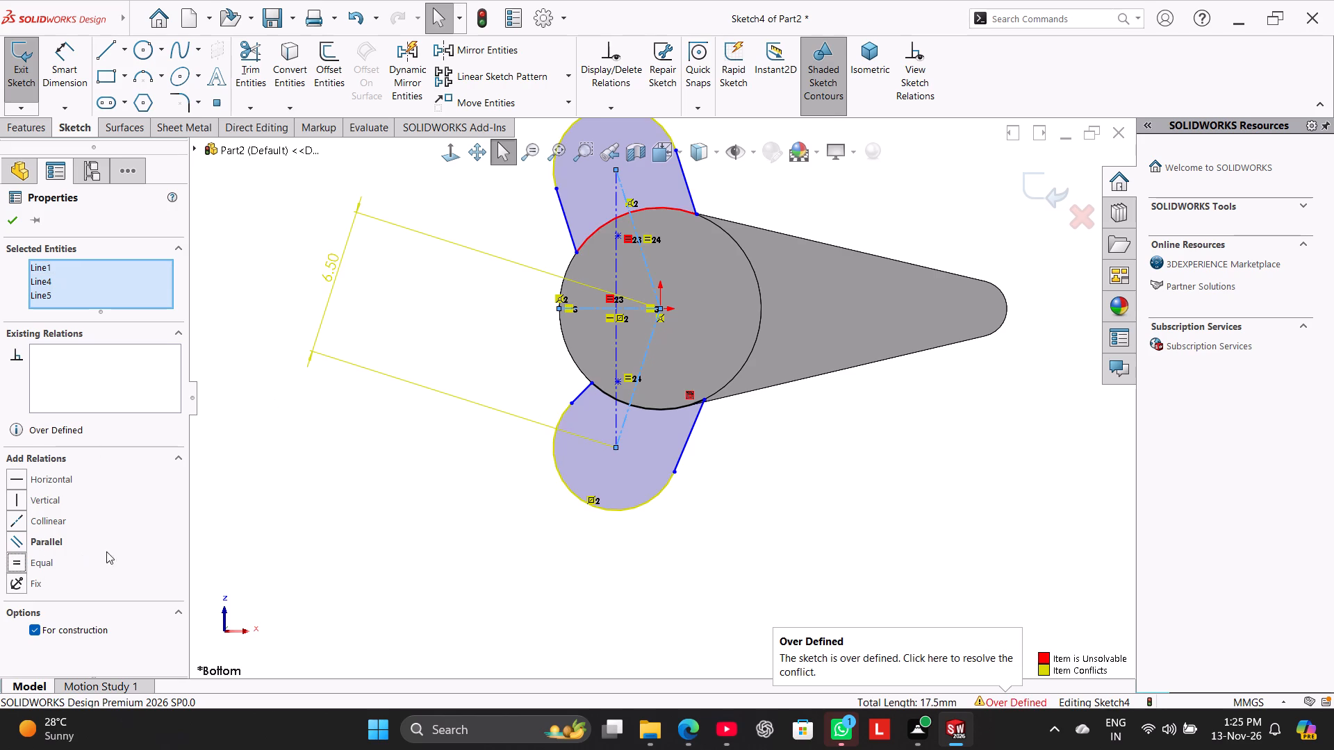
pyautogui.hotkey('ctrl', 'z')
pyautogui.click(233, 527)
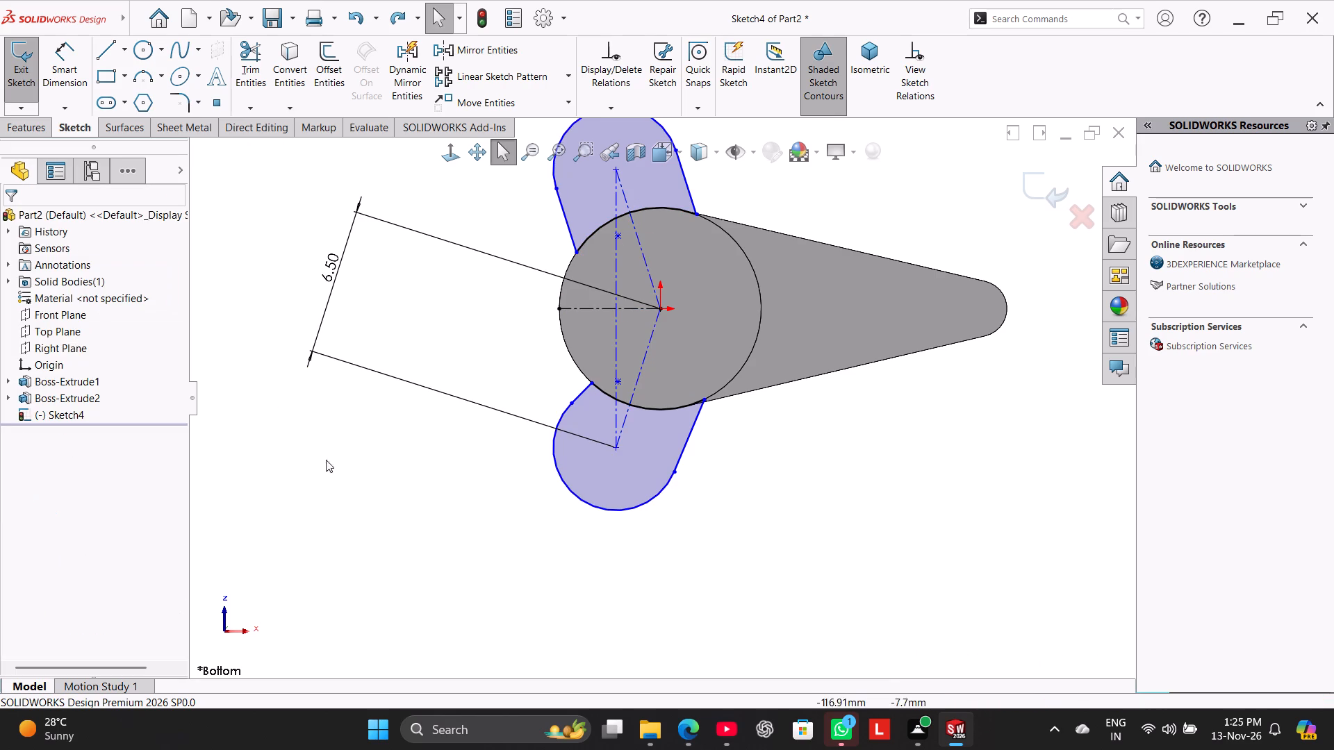
# Move the lower ear's outer tangent point to about X -4.06 mm, Y -5 mm and shift its arm-side base point inward along the hub.
pyautogui.keyDown('ctrl'); pyautogui.click(578, 396); pyautogui.keyUp('ctrl')
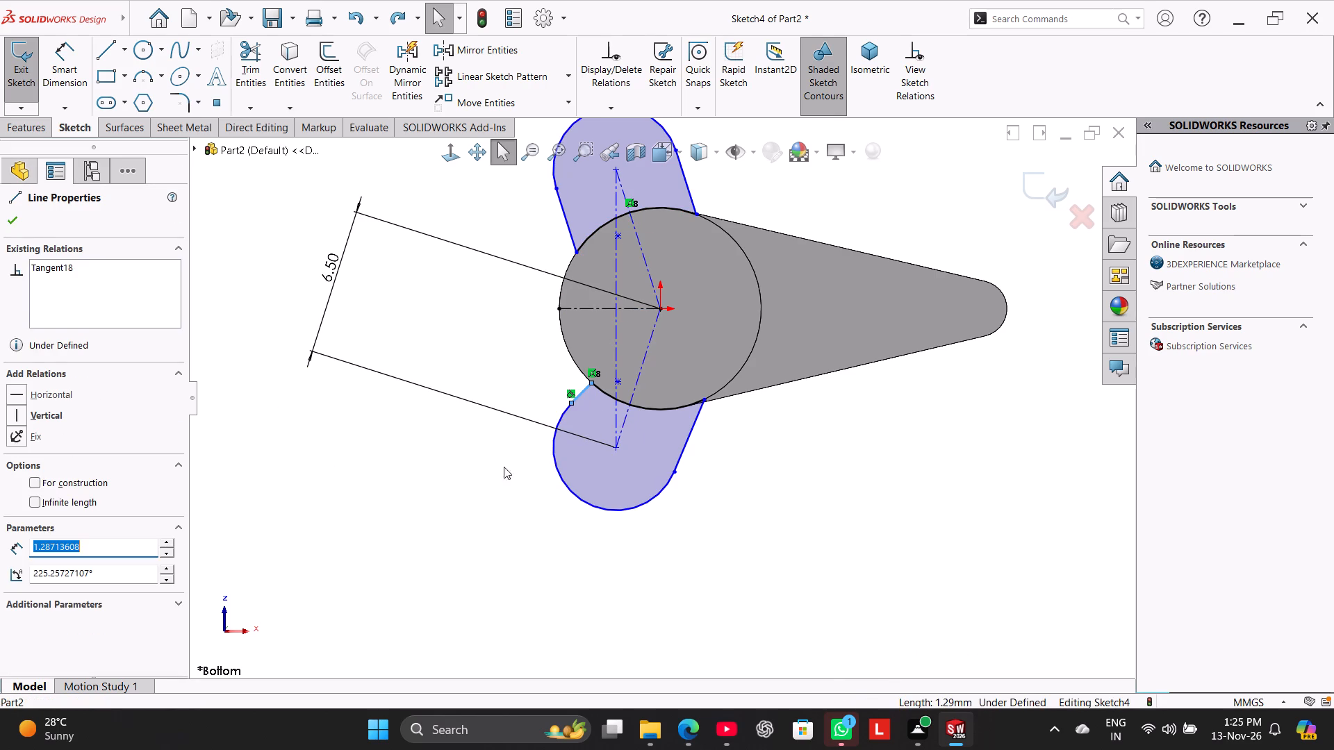
pyautogui.click(439, 512)
pyautogui.moveTo(572, 401); pyautogui.dragTo(566, 433)
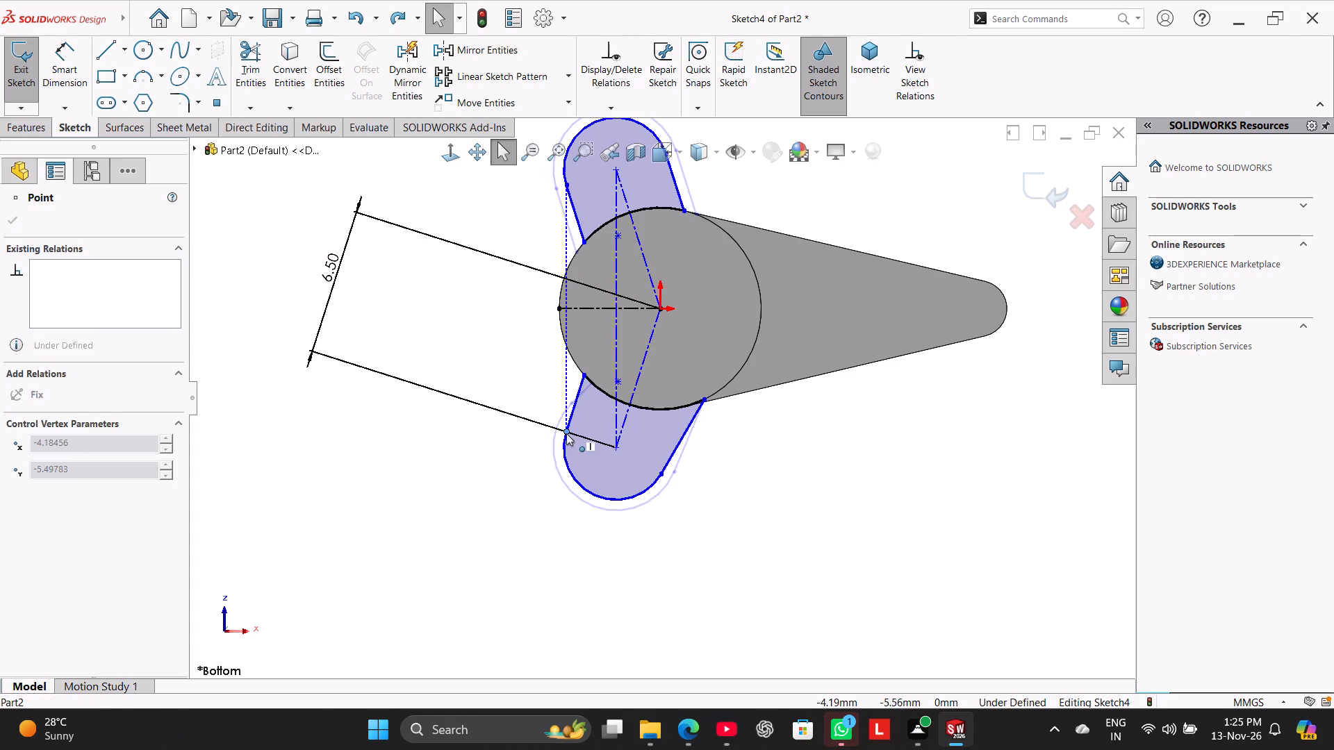
pyautogui.moveTo(566, 433); pyautogui.dragTo(569, 421)
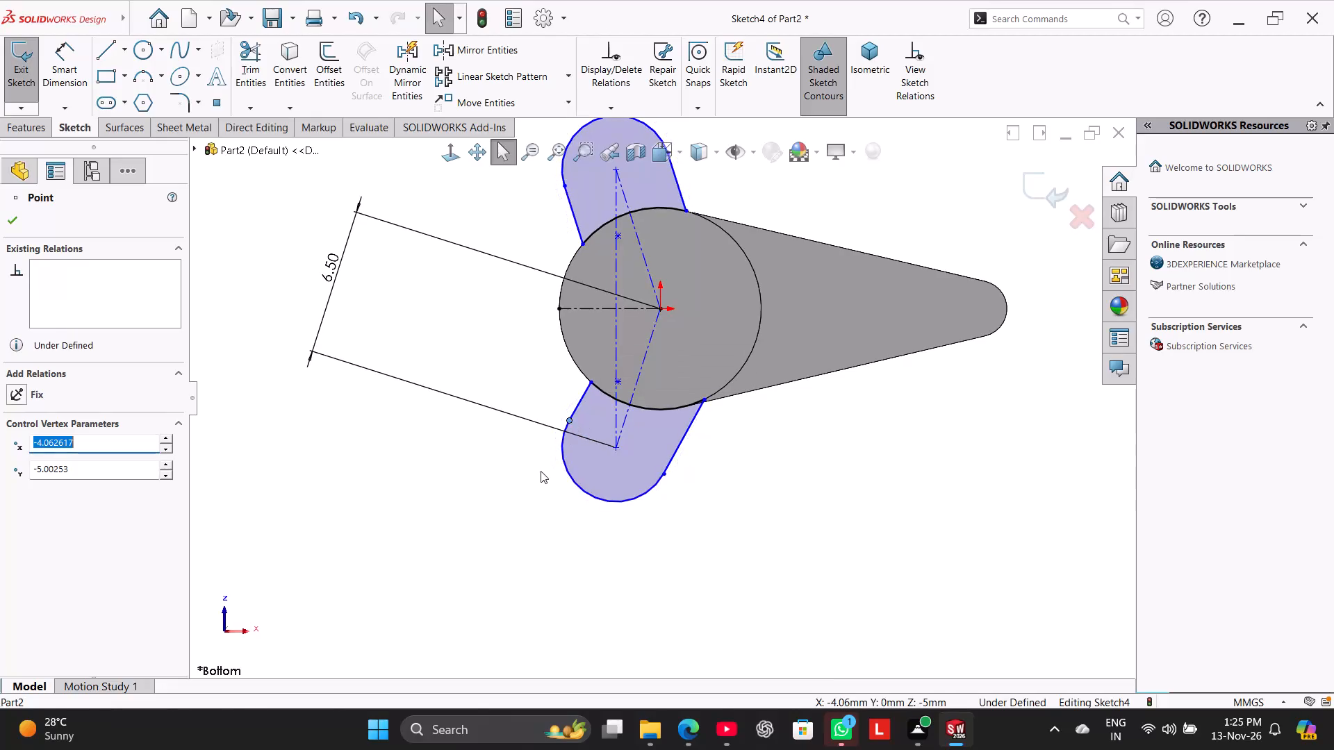
pyautogui.click(538, 474)
pyautogui.moveTo(705, 400); pyautogui.dragTo(693, 418)
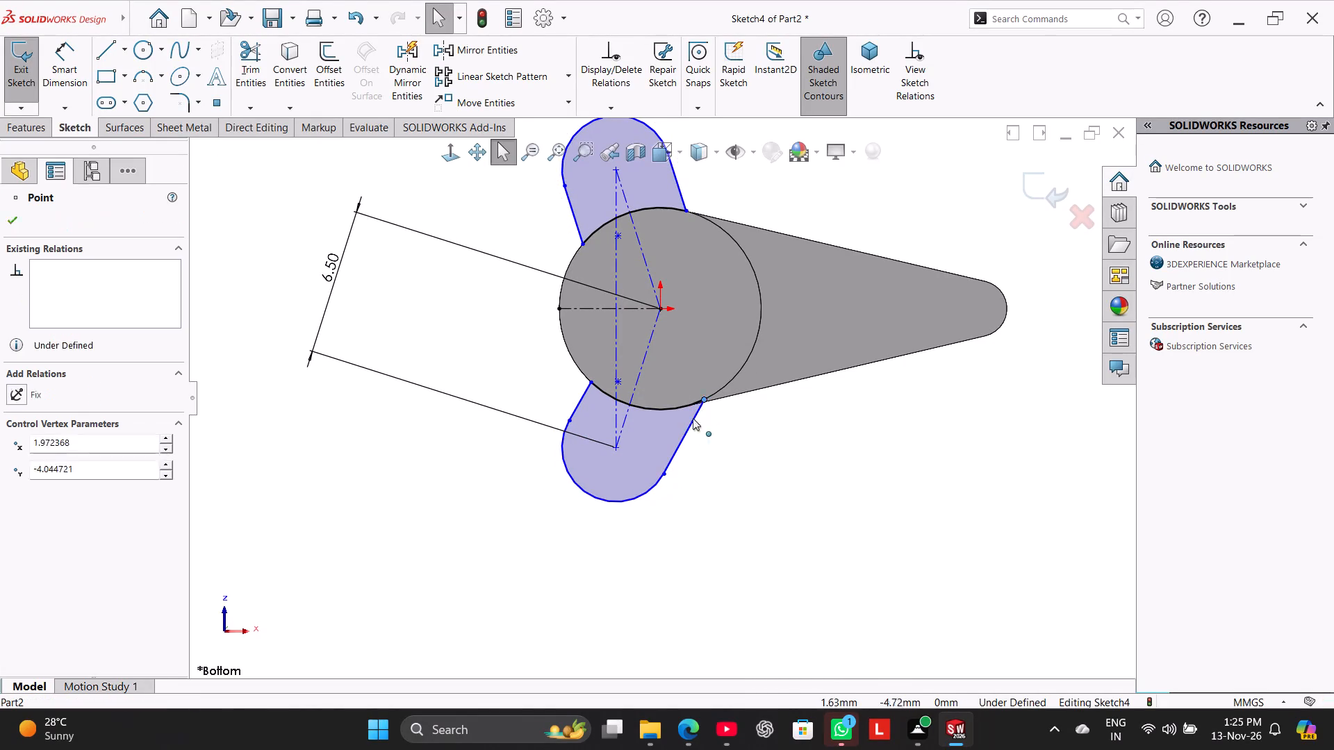
pyautogui.moveTo(693, 418); pyautogui.dragTo(691, 428)
pyautogui.click(696, 471)
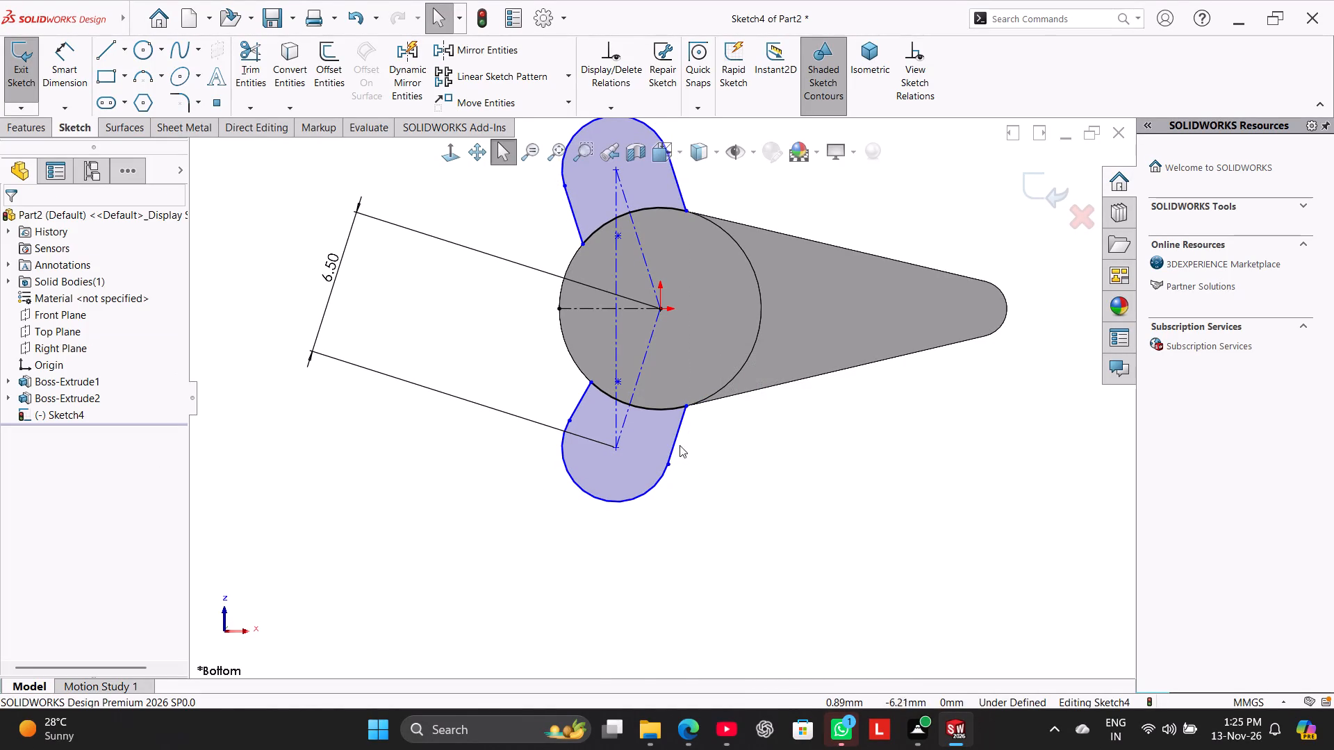
# Make both straight sides of the lower ear parallel to that ear's angled centerline.
pyautogui.keyDown('ctrl'); pyautogui.click(677, 440); pyautogui.keyUp('ctrl')
pyautogui.keyDown('ctrl'); pyautogui.click(625, 415); pyautogui.keyUp('ctrl')
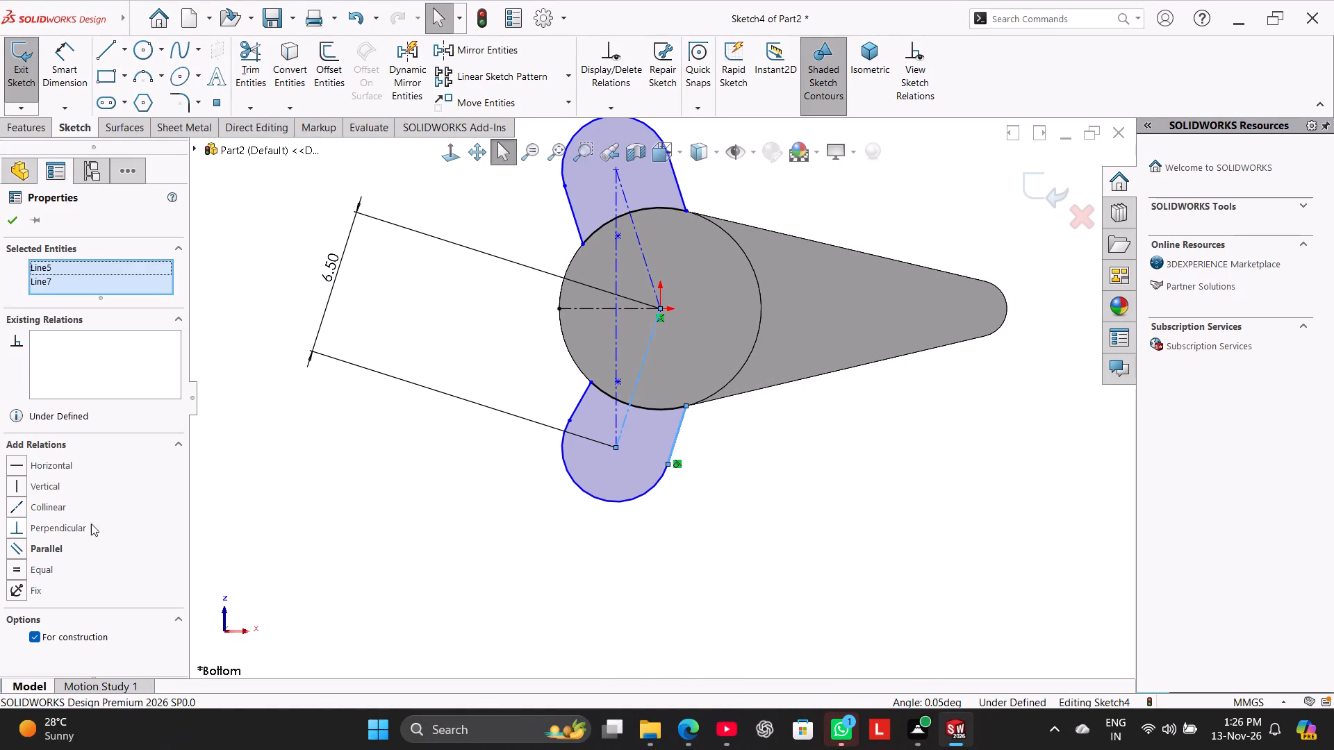
pyautogui.click(57, 551)
pyautogui.click(297, 506)
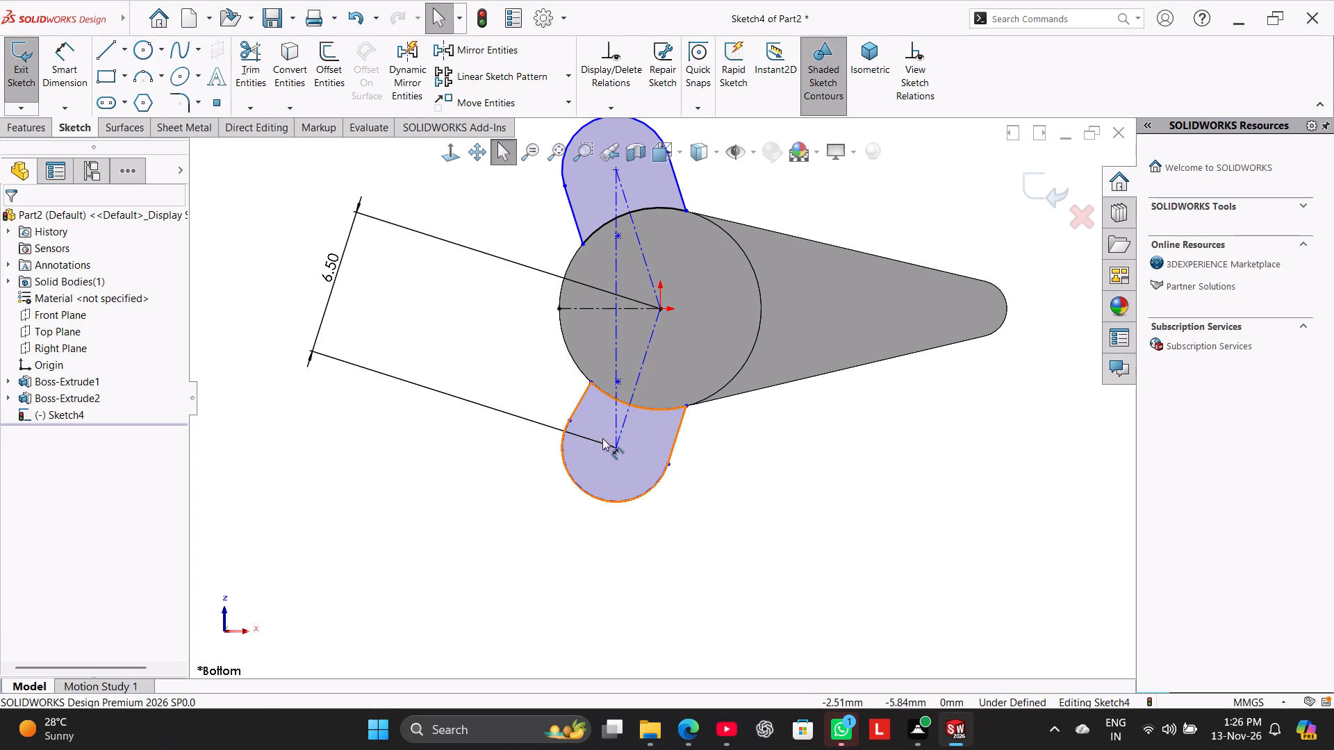
pyautogui.keyDown('ctrl'); pyautogui.click(582, 400); pyautogui.keyUp('ctrl')
pyautogui.keyDown('ctrl'); pyautogui.click(627, 409); pyautogui.keyUp('ctrl')
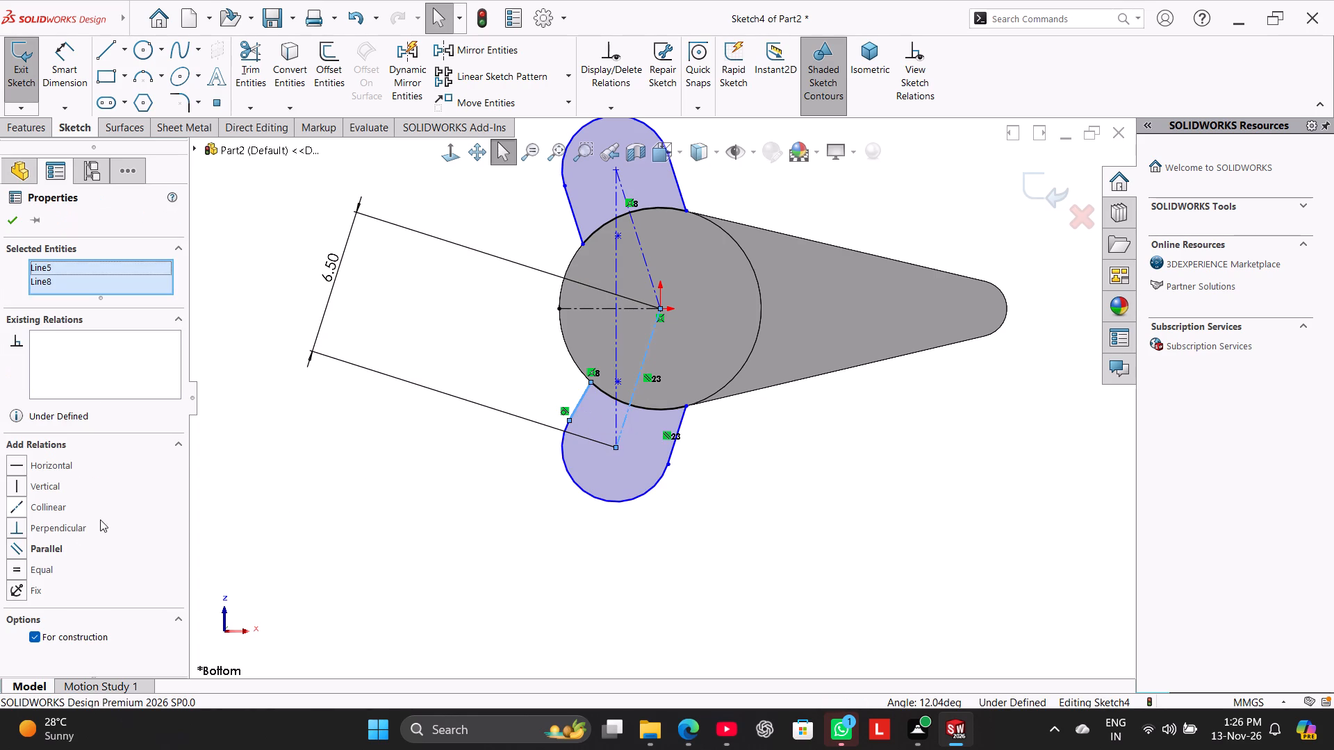
pyautogui.click(51, 547)
pyautogui.click(363, 495)
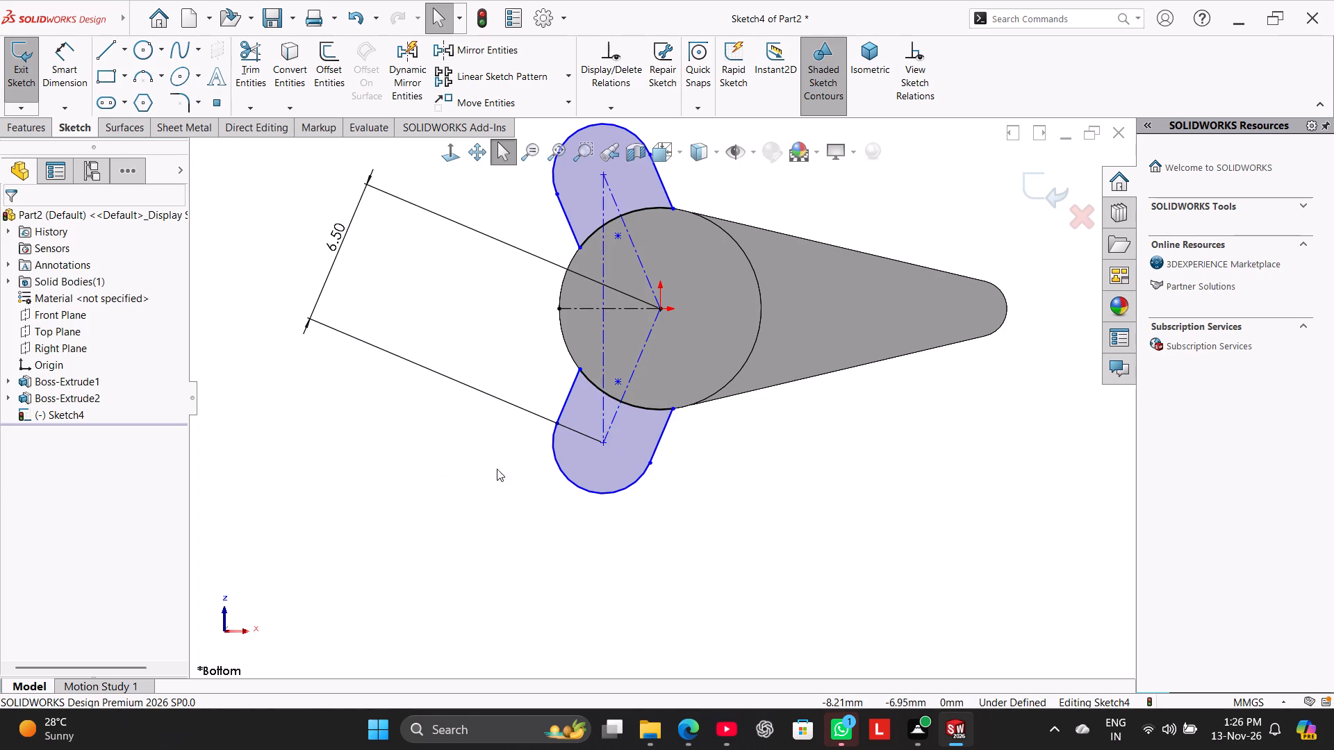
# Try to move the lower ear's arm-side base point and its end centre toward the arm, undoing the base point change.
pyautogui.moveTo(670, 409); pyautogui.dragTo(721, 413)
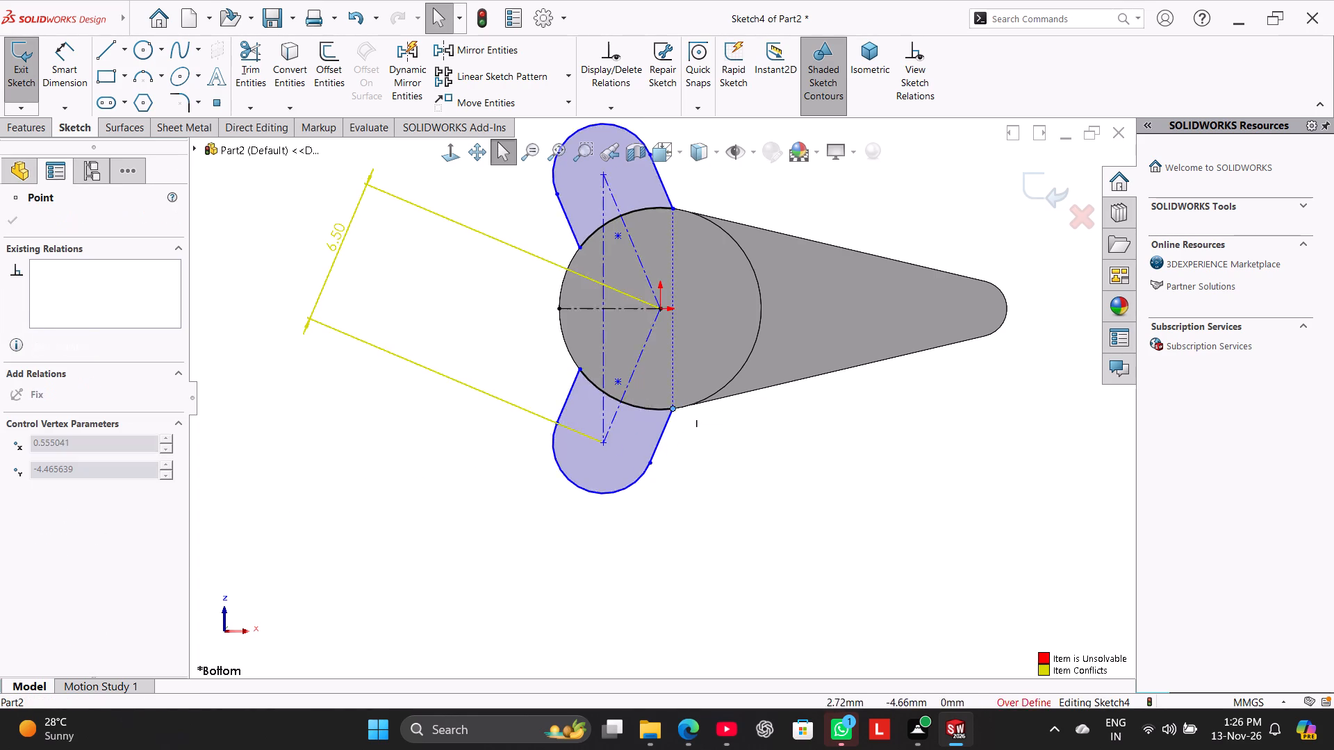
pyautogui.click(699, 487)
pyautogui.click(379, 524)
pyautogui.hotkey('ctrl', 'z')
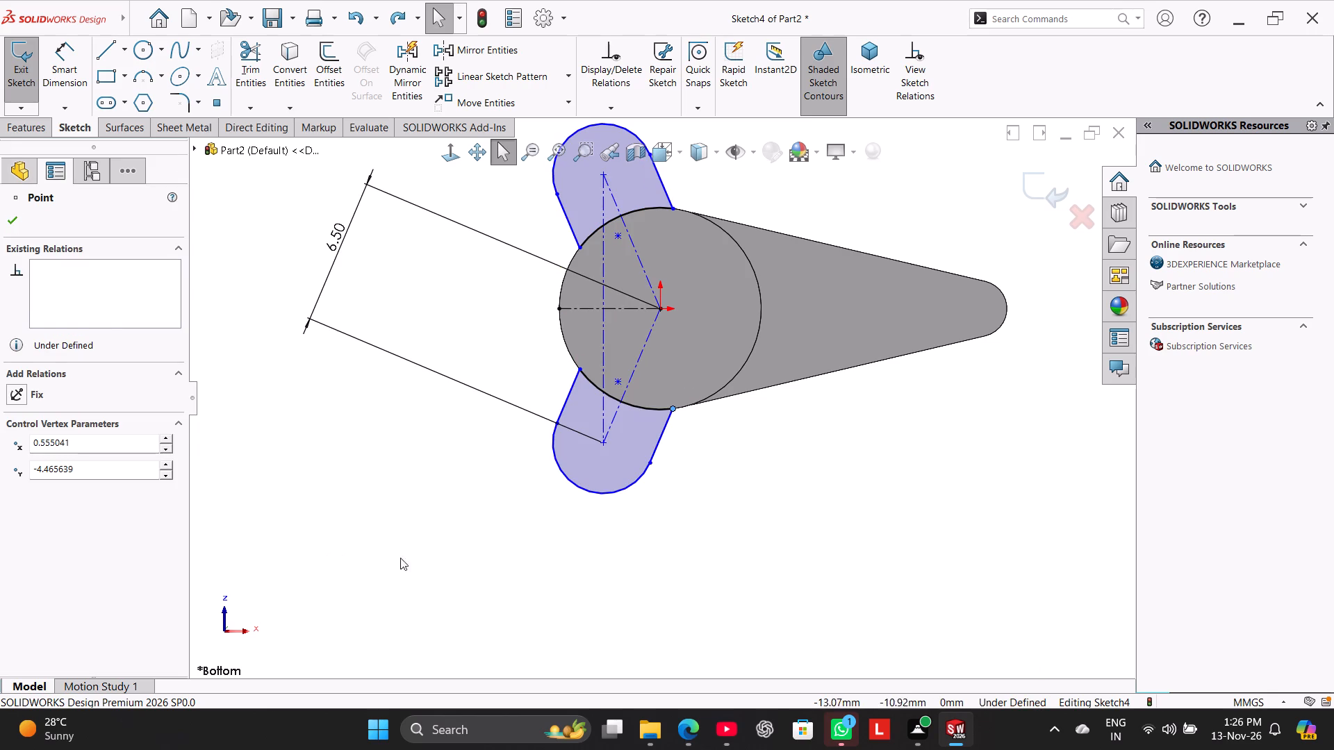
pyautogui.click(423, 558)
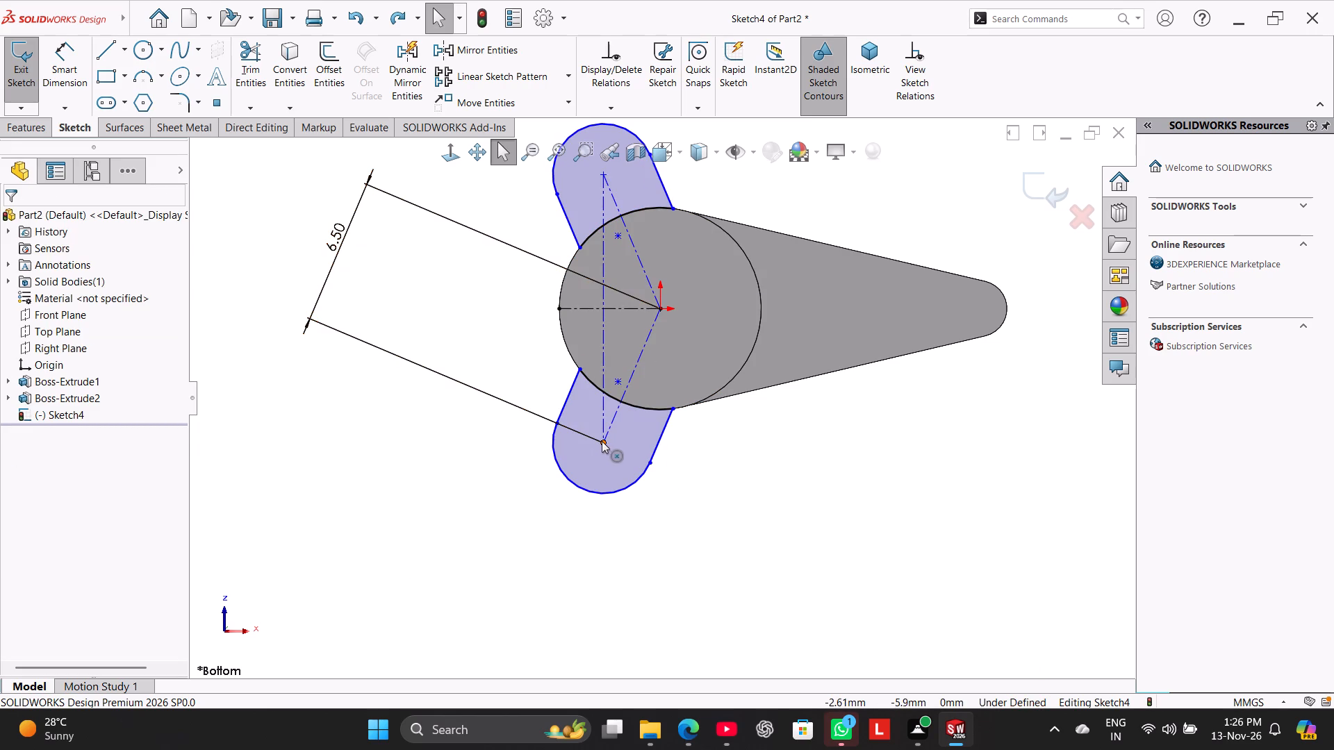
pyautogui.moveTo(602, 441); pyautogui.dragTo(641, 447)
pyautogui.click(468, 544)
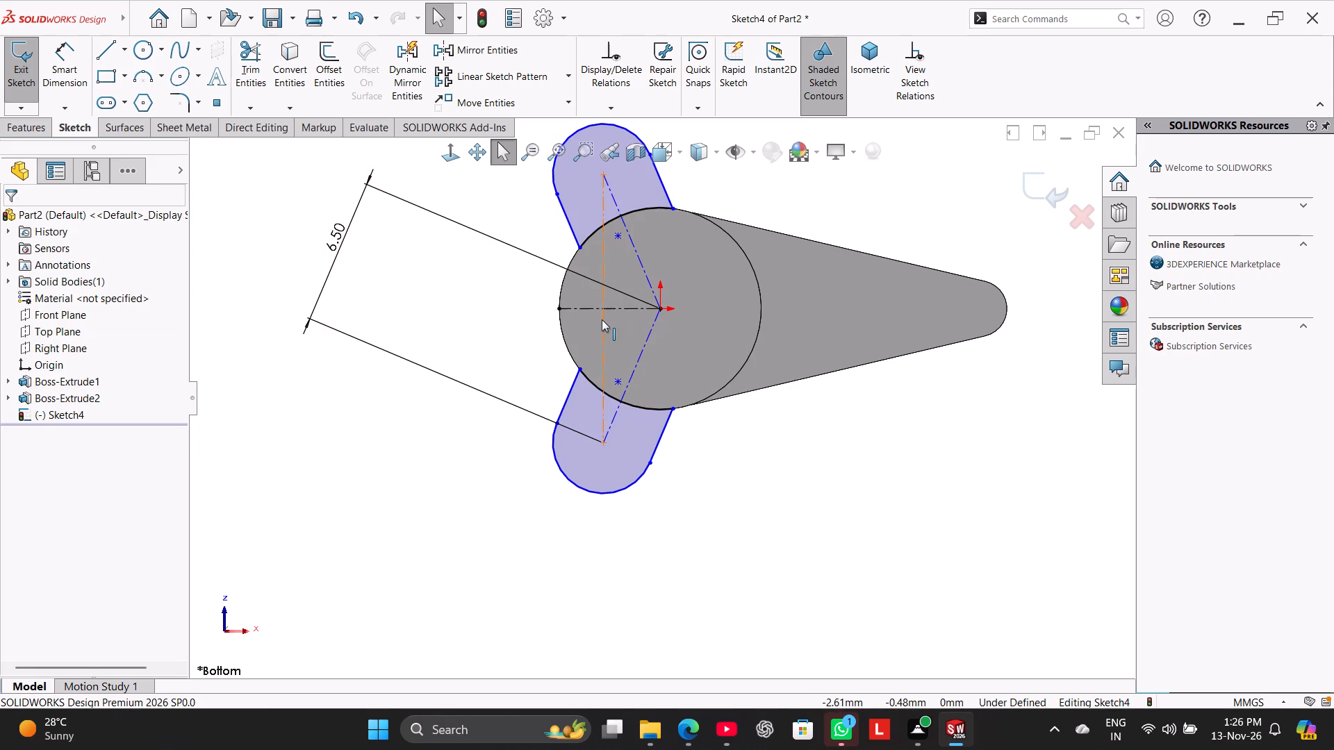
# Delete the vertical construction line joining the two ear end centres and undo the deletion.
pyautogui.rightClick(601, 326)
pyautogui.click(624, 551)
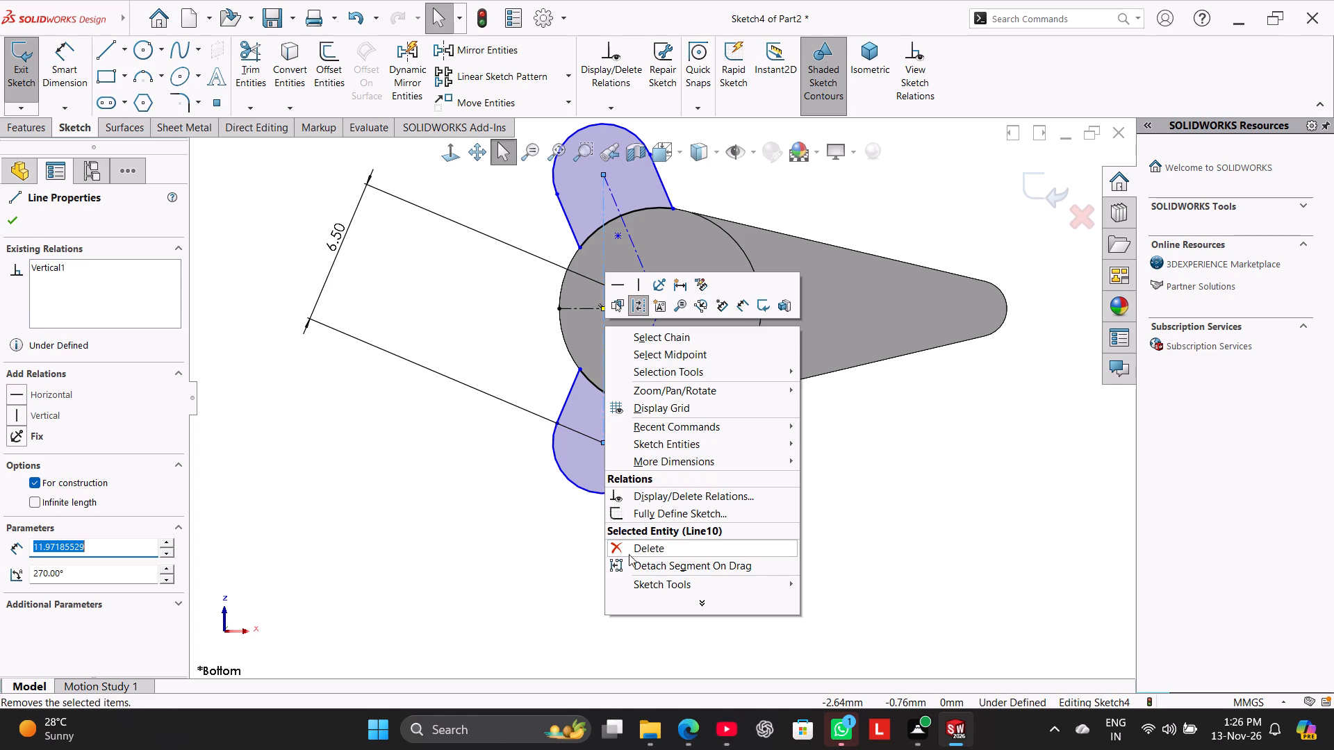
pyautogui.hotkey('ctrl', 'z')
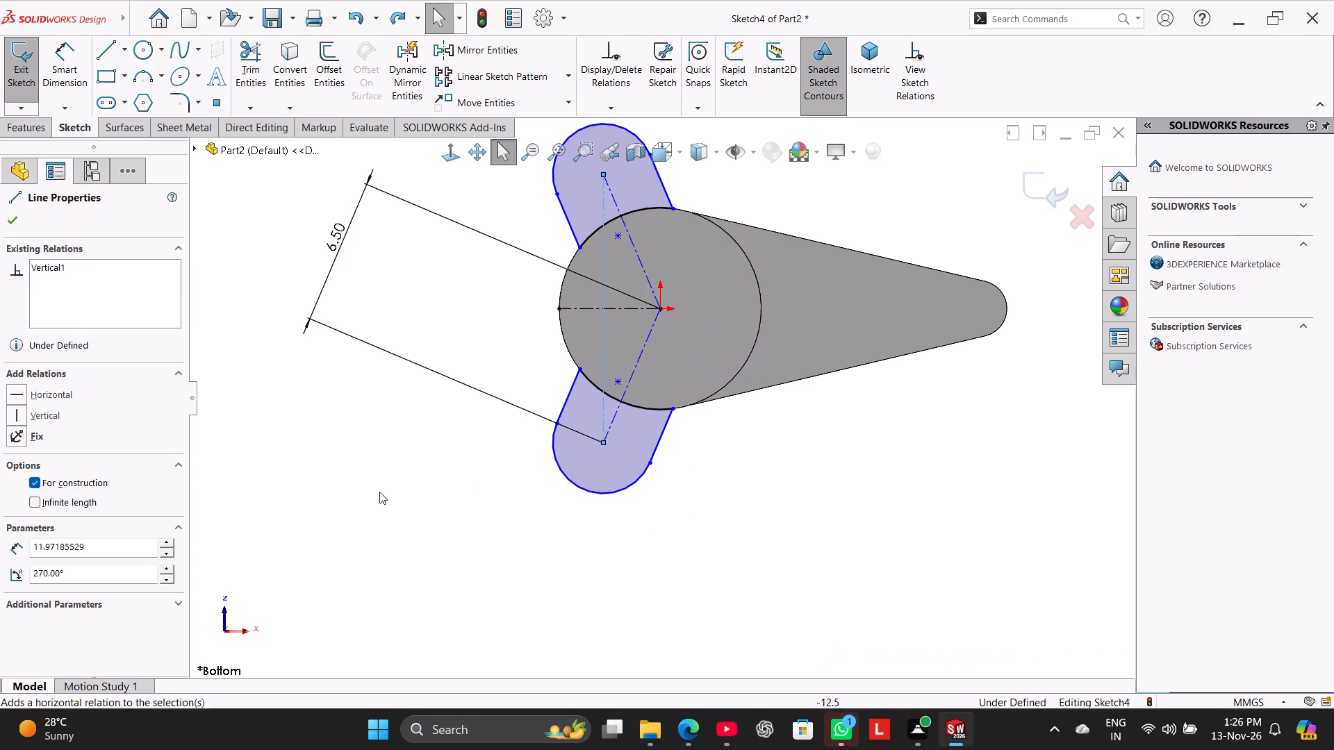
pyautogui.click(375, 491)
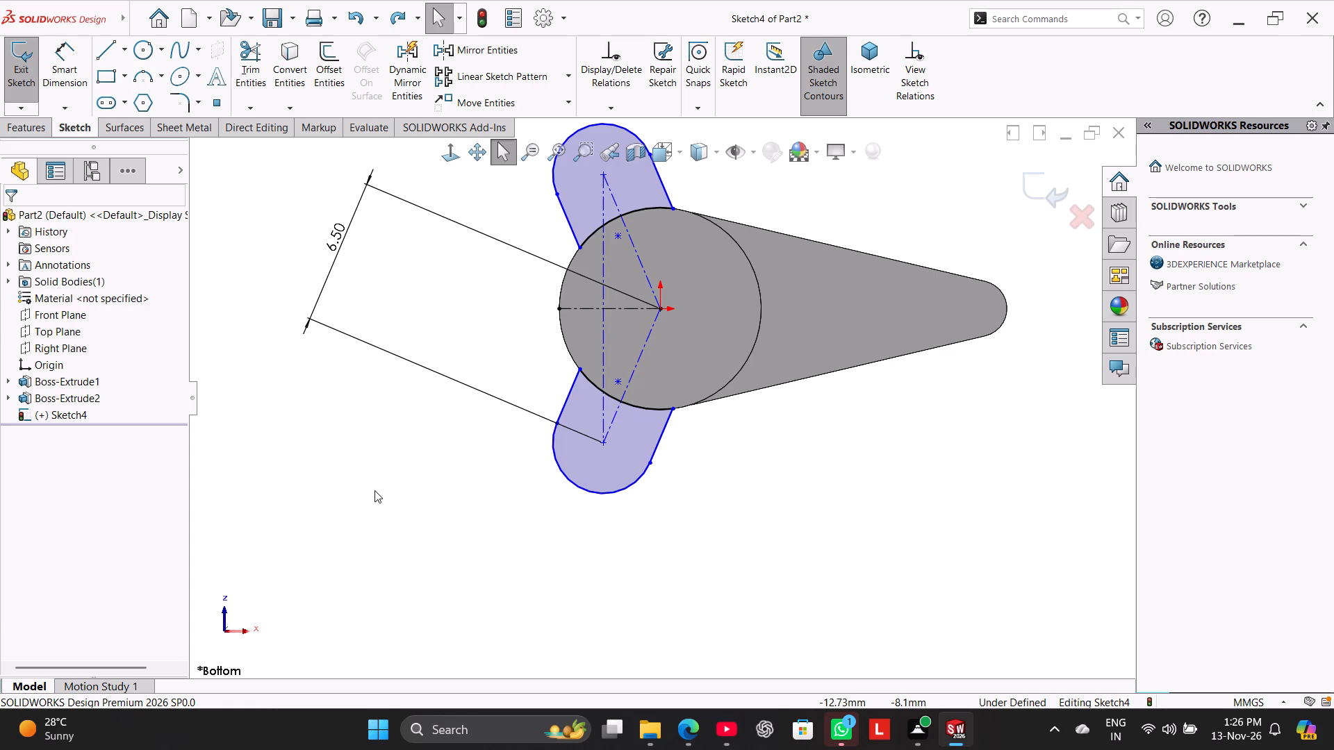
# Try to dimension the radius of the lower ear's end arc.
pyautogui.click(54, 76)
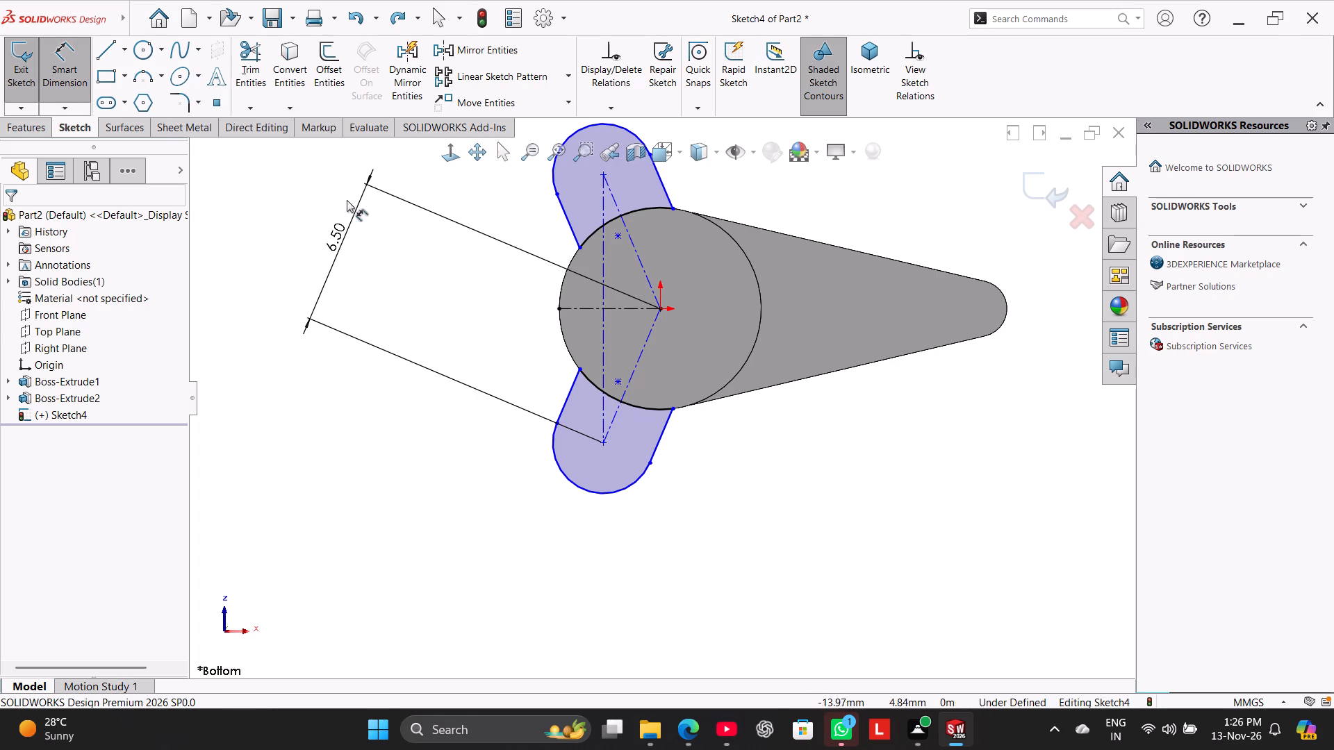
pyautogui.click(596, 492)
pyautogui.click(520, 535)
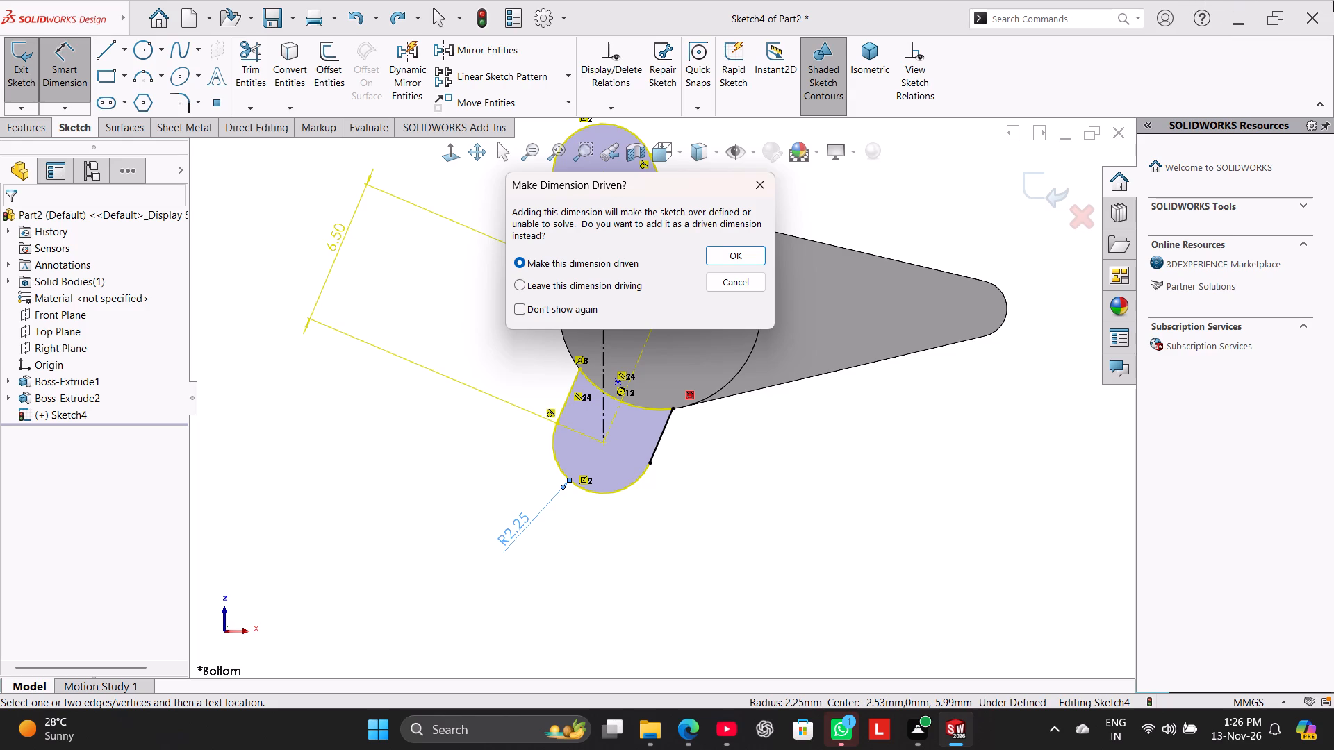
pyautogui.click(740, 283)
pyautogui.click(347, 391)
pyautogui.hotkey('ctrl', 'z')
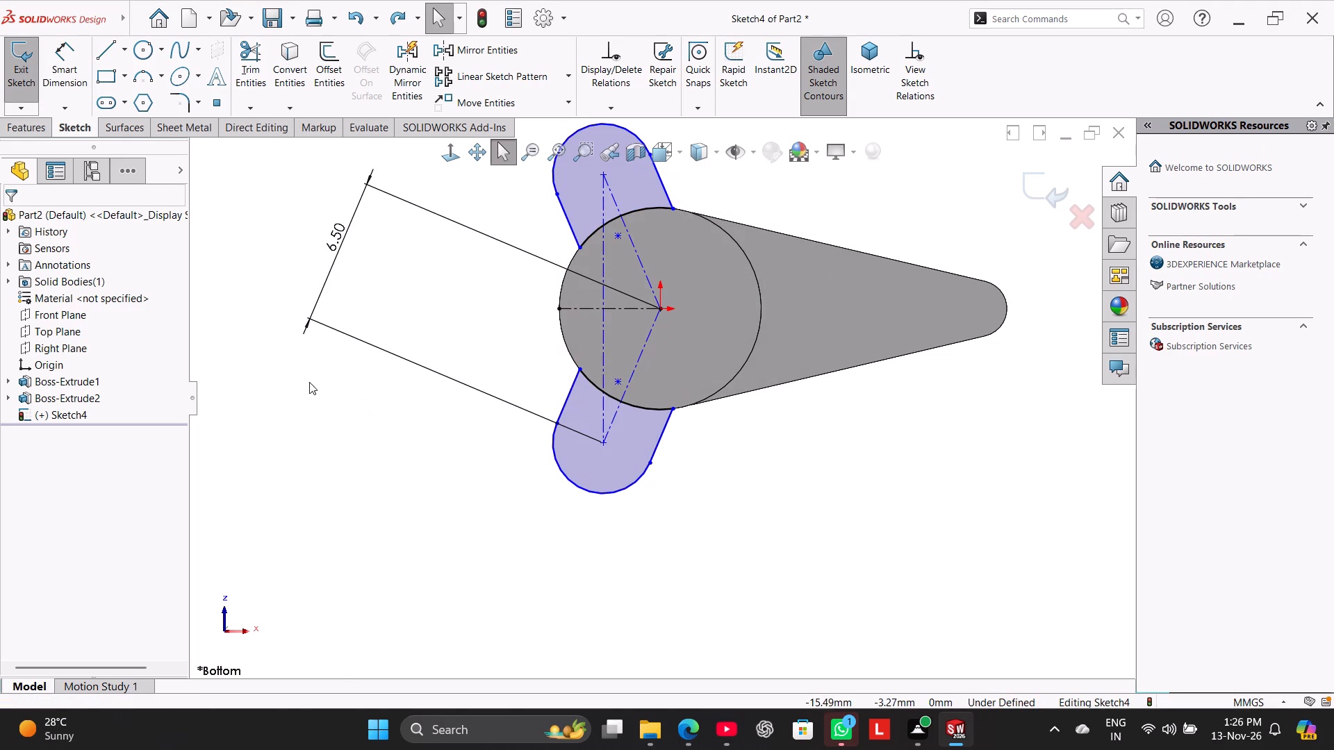
# Show the sketch relations and delete the coincident relation at the lower ear's outer base point on the hub.
pyautogui.scroll(1, 781, 249)
pyautogui.scroll(-1, 745, 259)
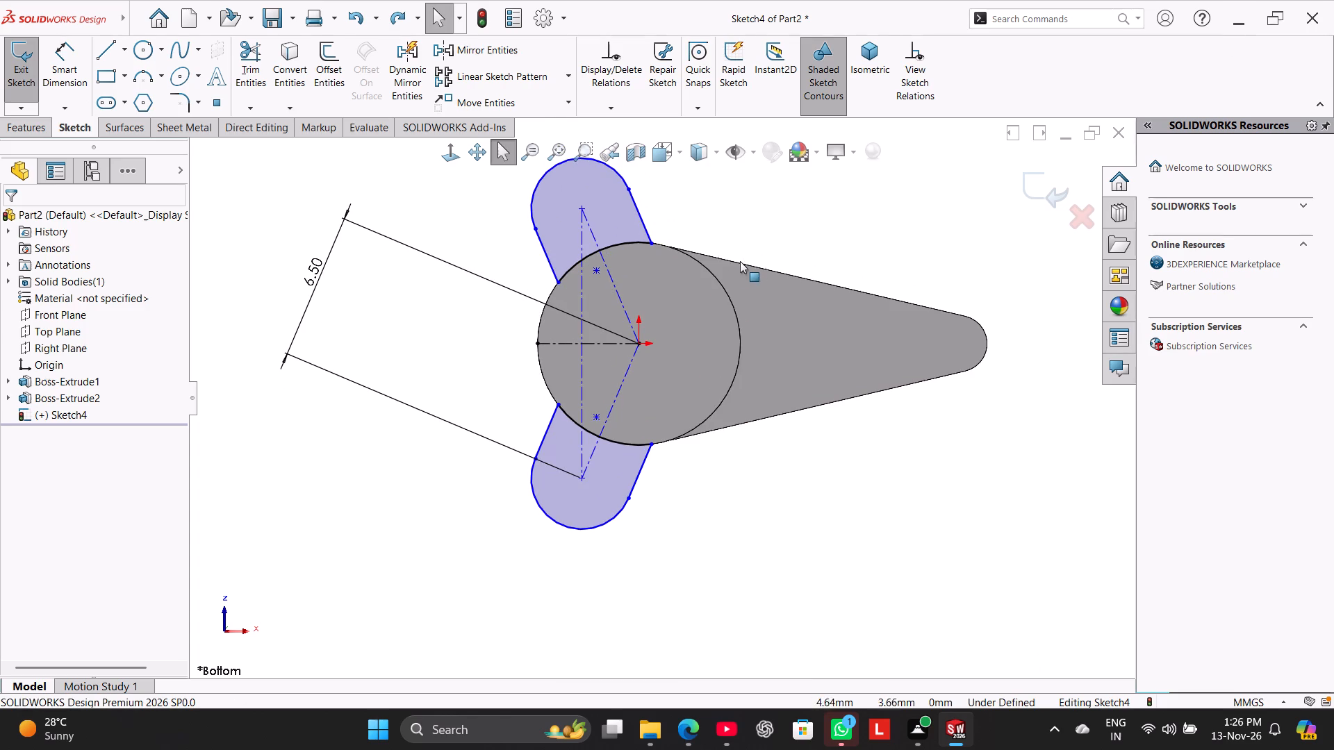
pyautogui.click(925, 75)
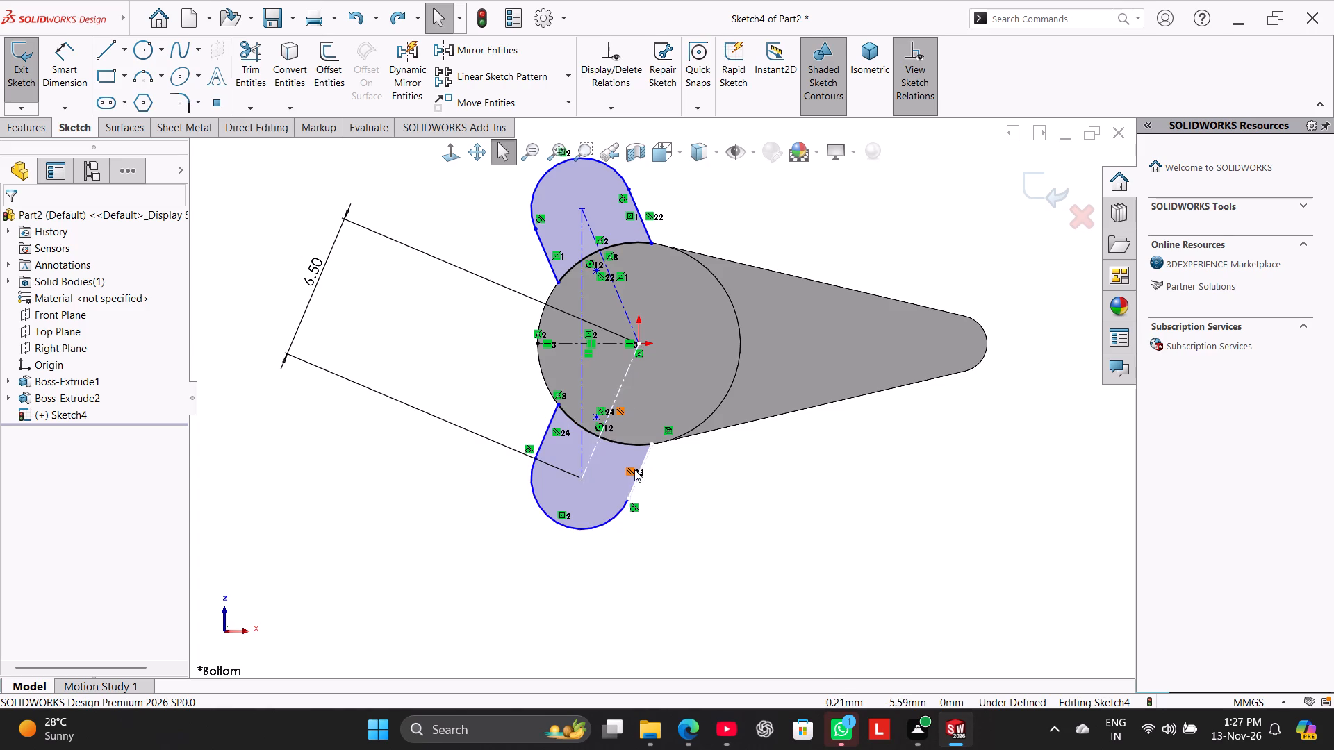
pyautogui.rightClick(560, 394)
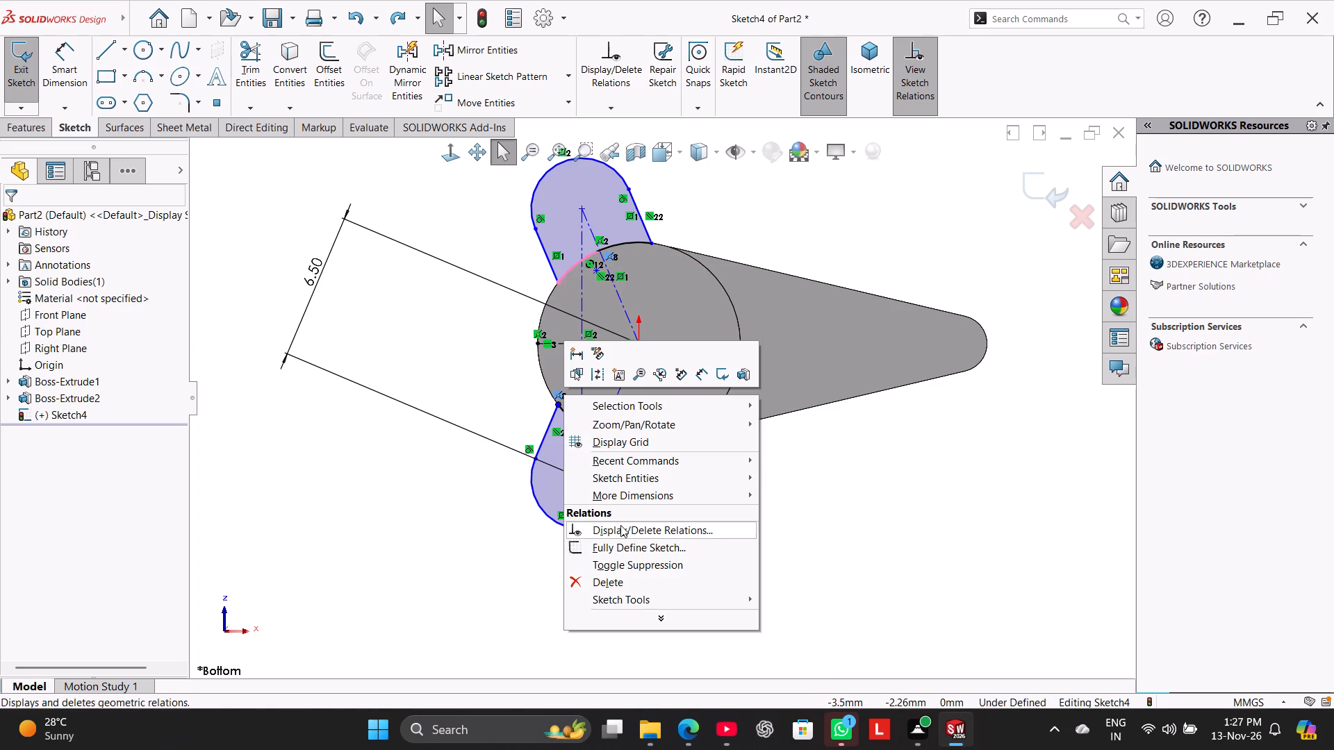
pyautogui.click(638, 586)
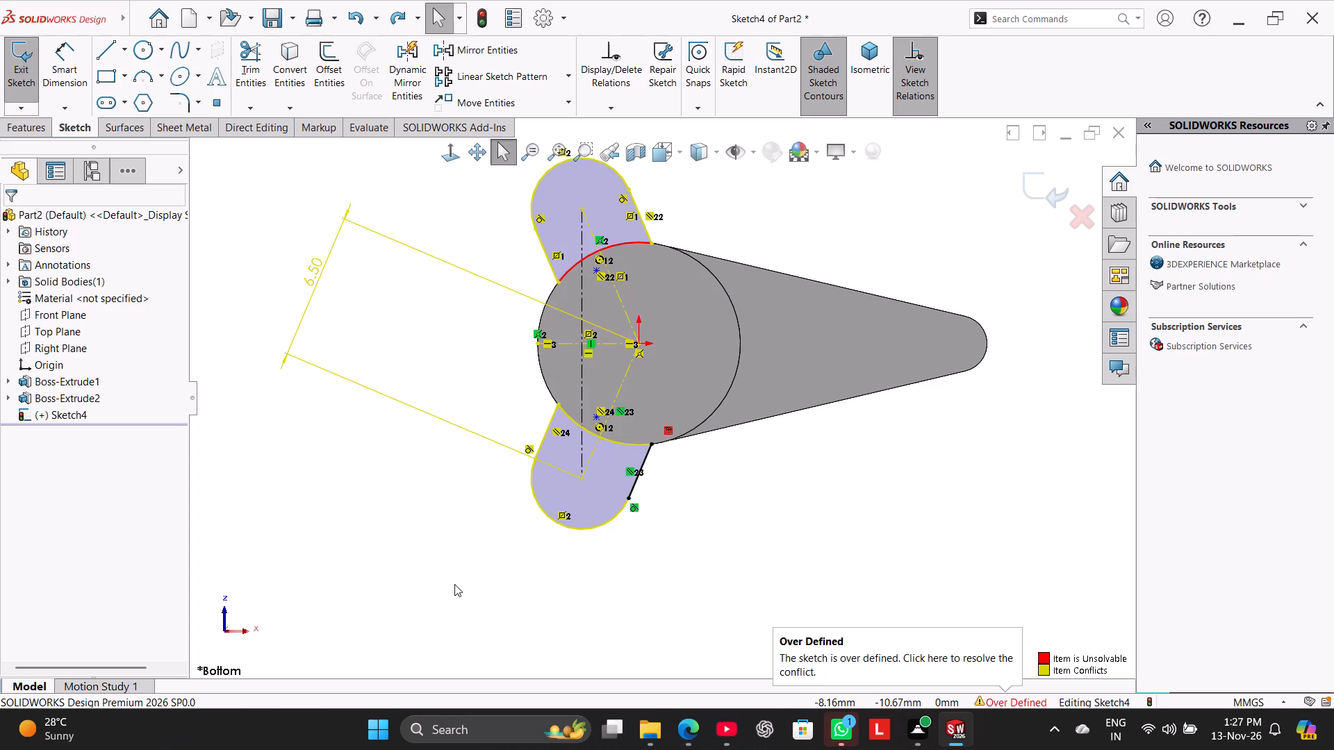
# Delete the parallel relation between the lower ear's outer side line and its centreline.
pyautogui.rightClick(603, 415)
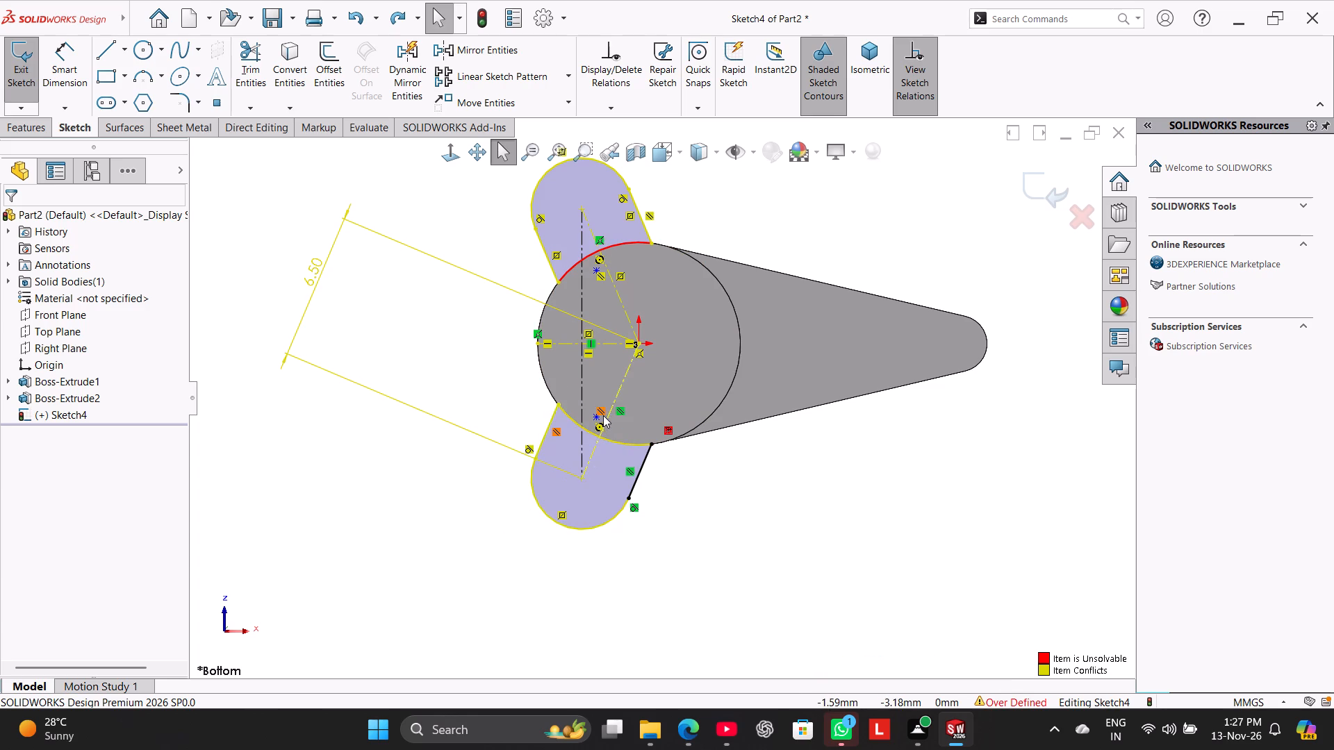
pyautogui.click(636, 606)
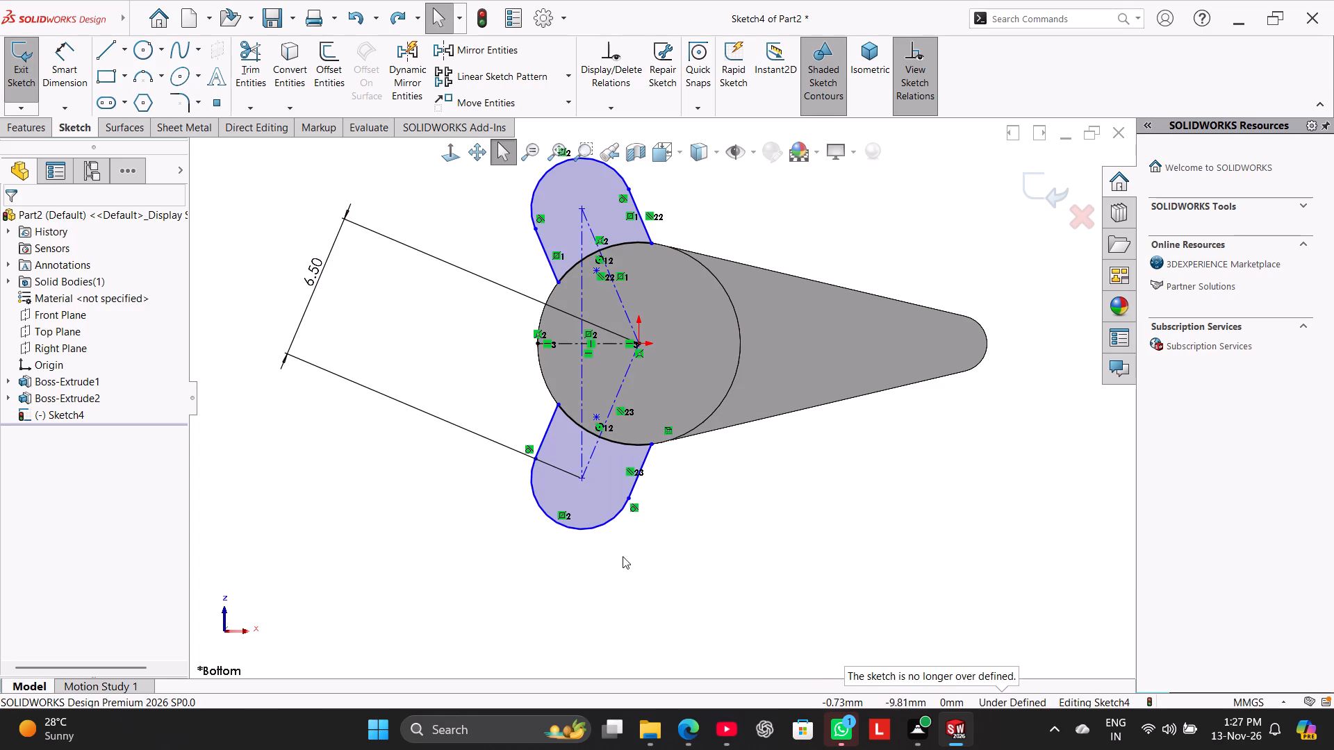
pyautogui.click(722, 496)
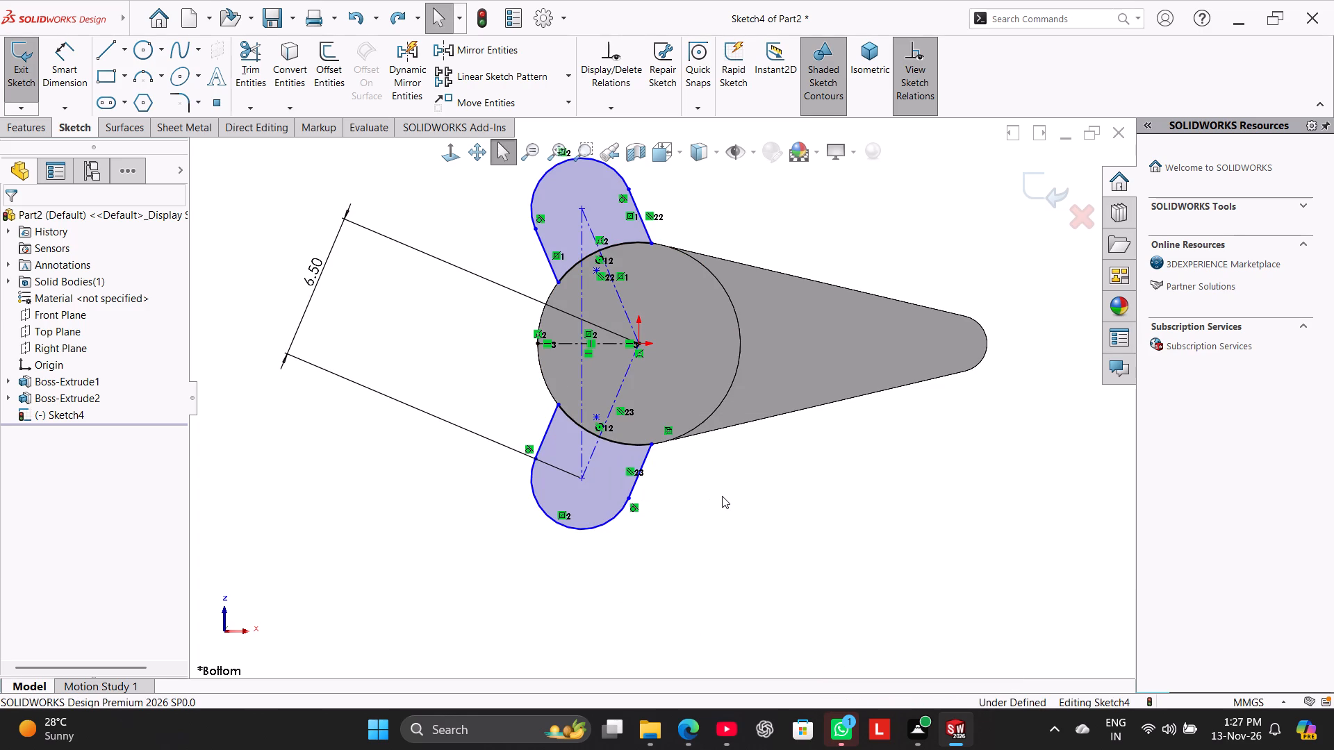
# Dimension the lower ear's end arc with a radius of 1.6 mm.
pyautogui.click(64, 74)
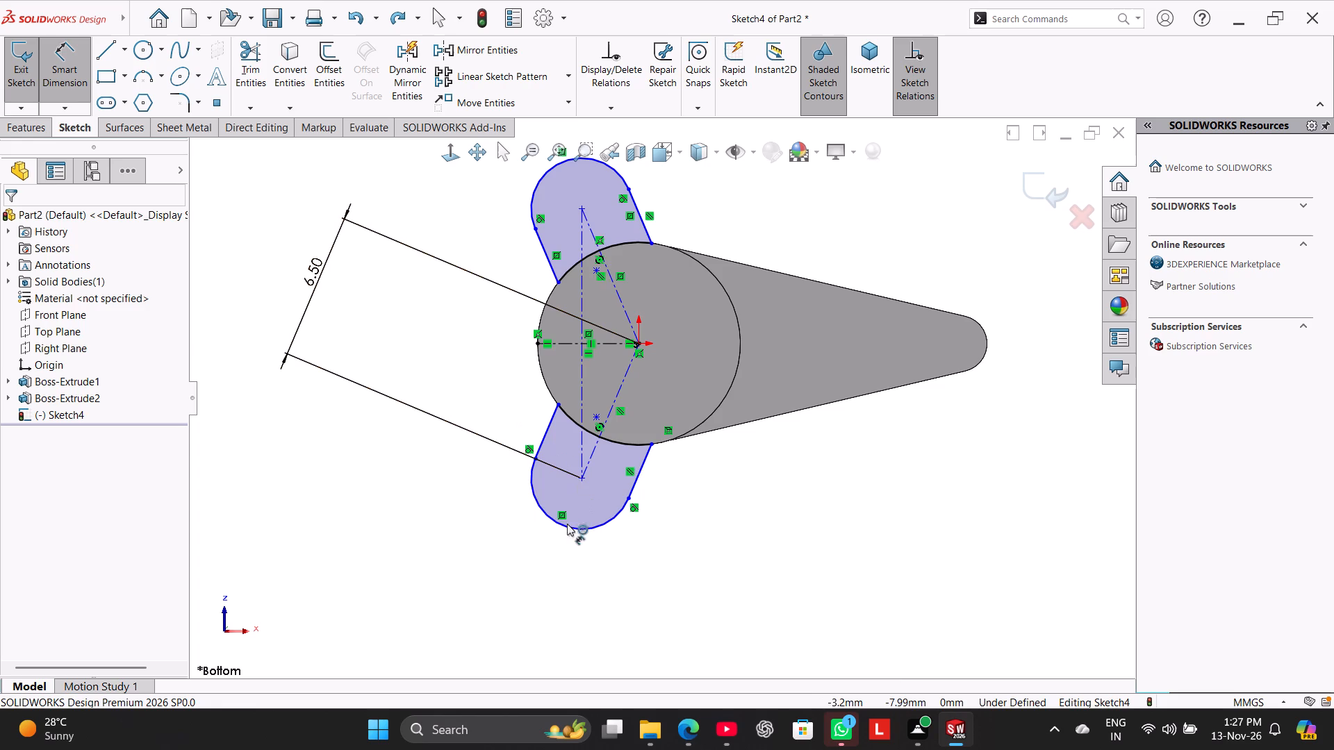
pyautogui.click(575, 531)
pyautogui.click(518, 565)
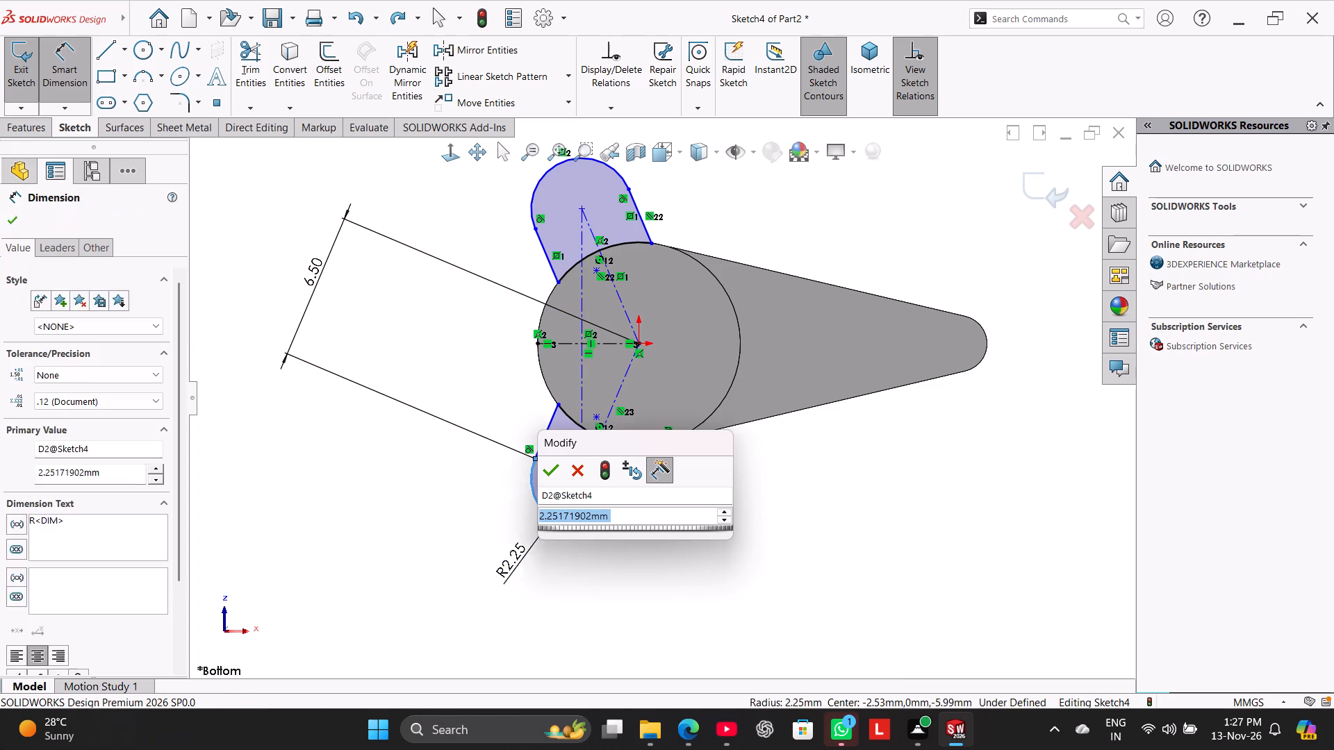
pyautogui.write('1.6')
pyautogui.press('Return')
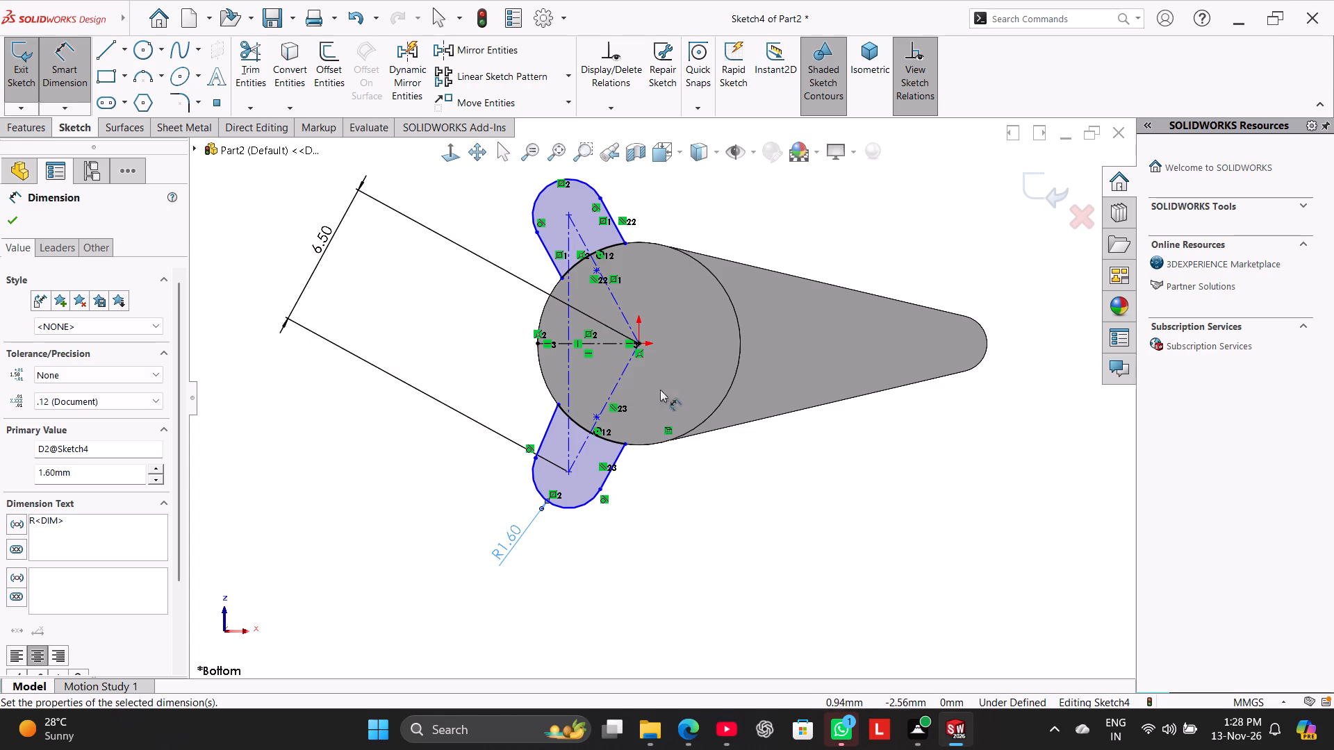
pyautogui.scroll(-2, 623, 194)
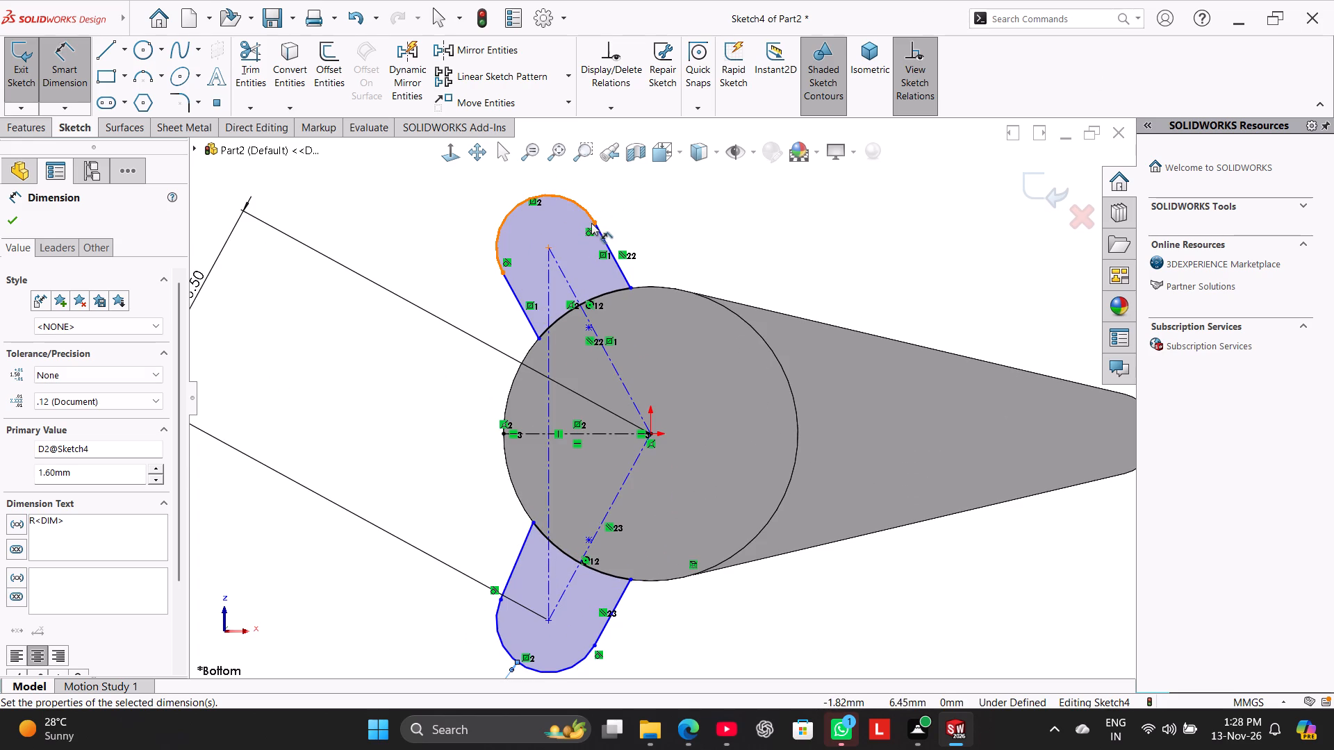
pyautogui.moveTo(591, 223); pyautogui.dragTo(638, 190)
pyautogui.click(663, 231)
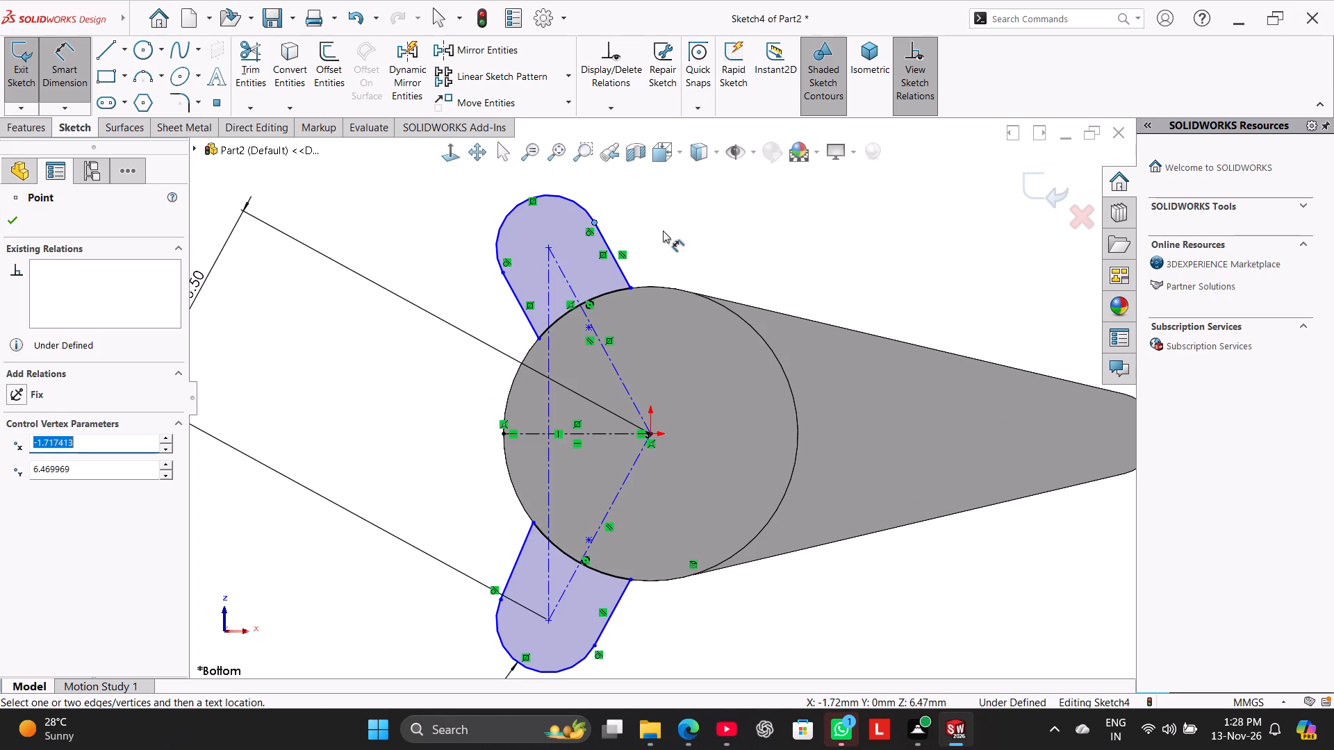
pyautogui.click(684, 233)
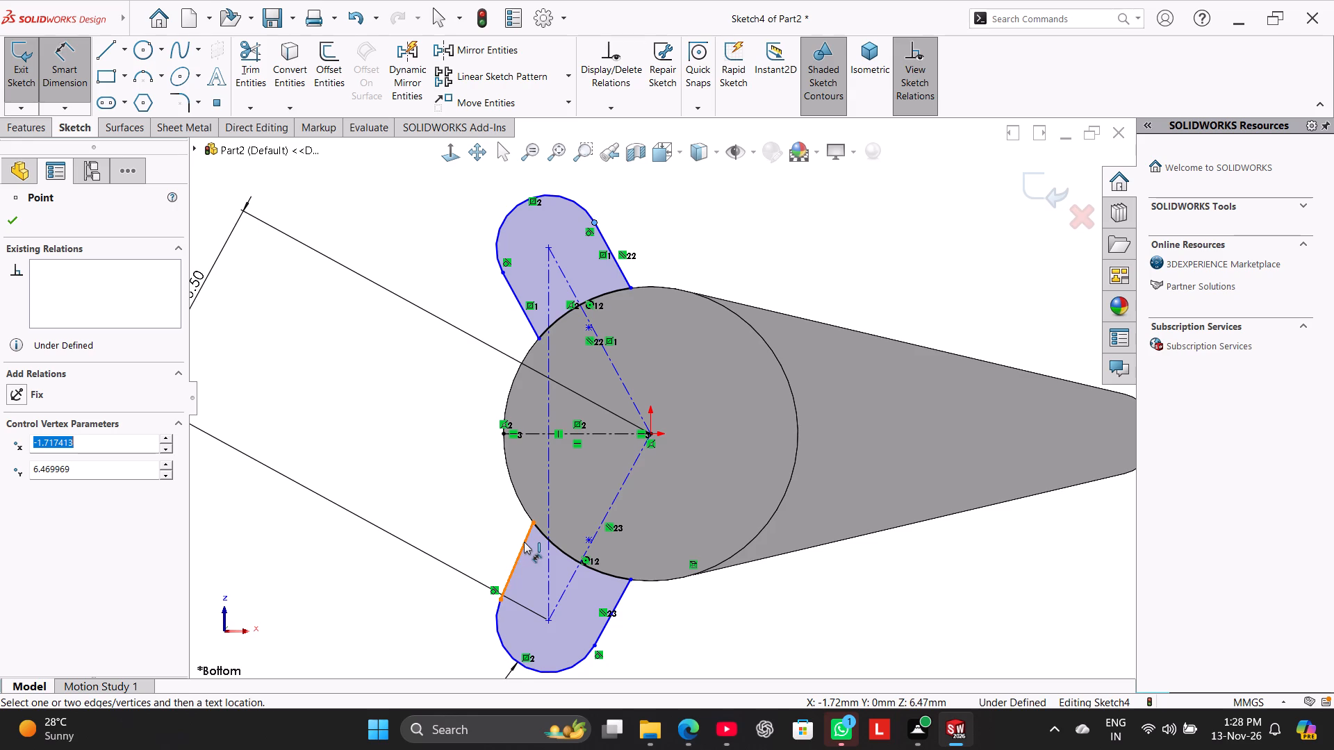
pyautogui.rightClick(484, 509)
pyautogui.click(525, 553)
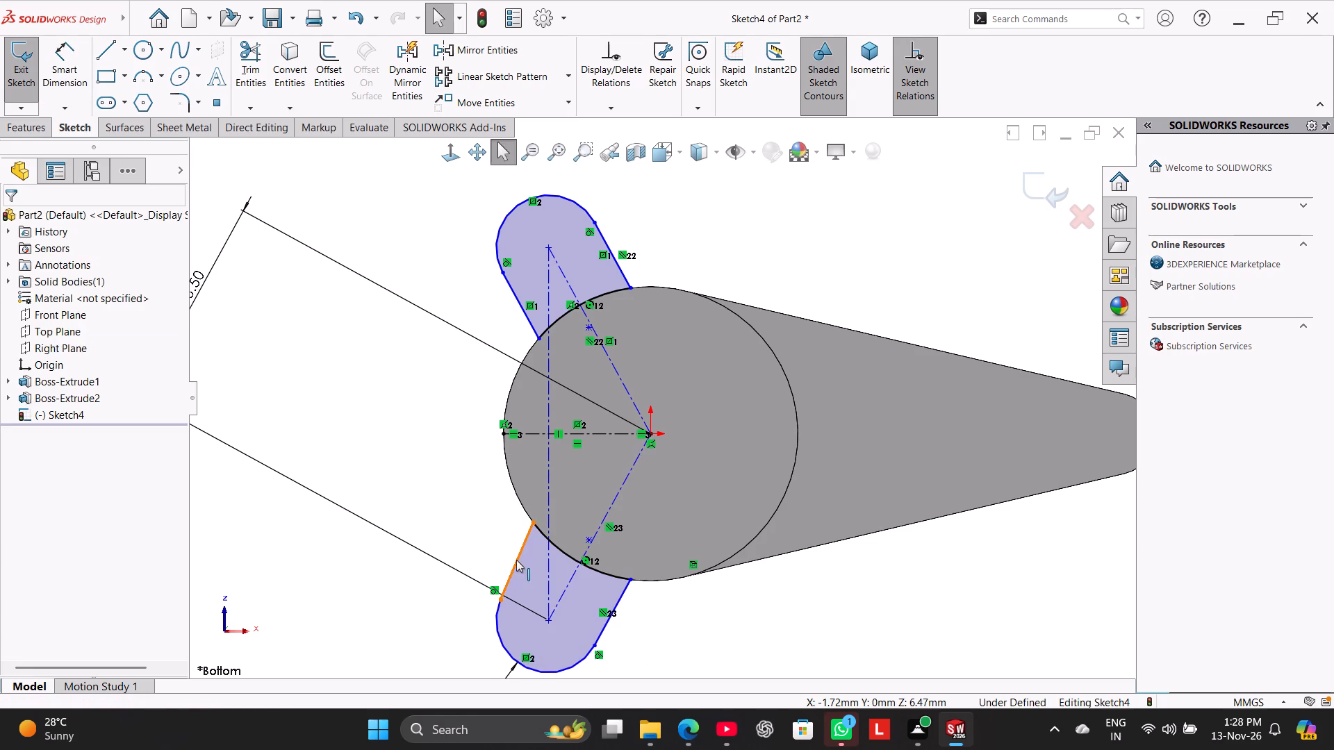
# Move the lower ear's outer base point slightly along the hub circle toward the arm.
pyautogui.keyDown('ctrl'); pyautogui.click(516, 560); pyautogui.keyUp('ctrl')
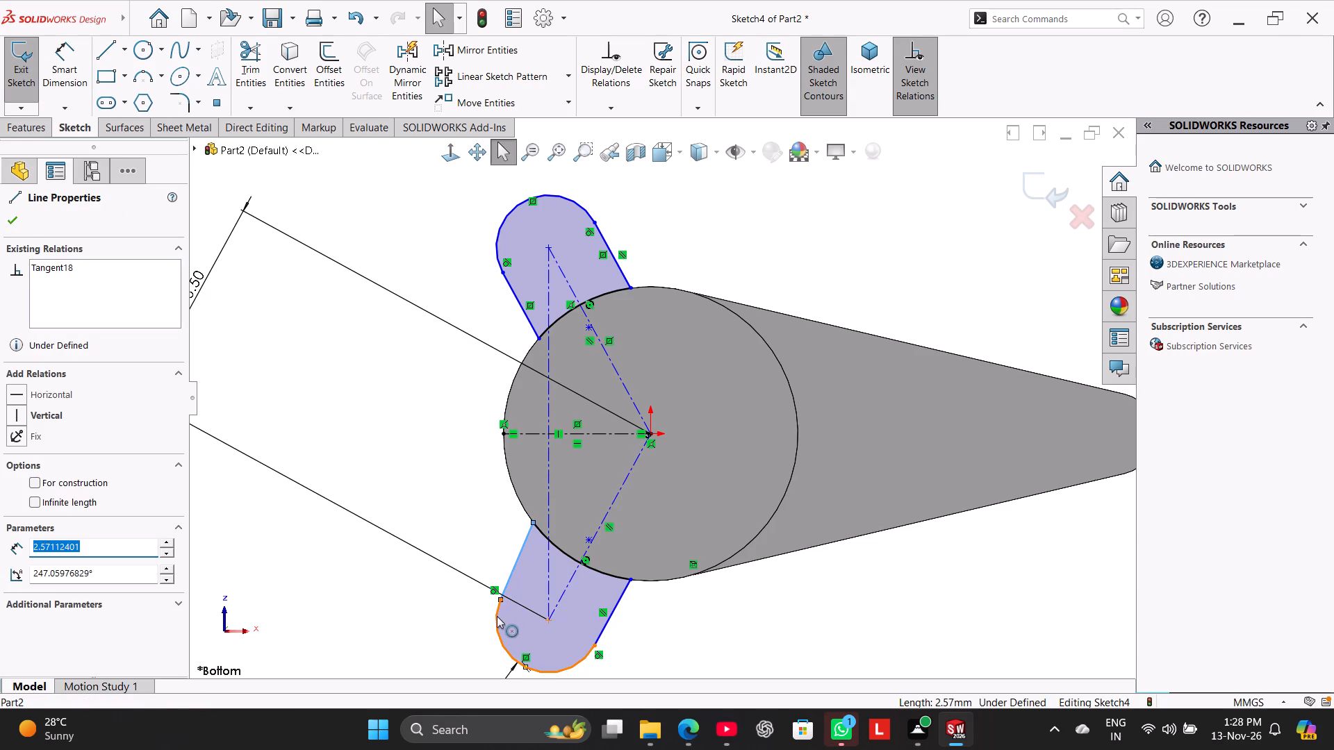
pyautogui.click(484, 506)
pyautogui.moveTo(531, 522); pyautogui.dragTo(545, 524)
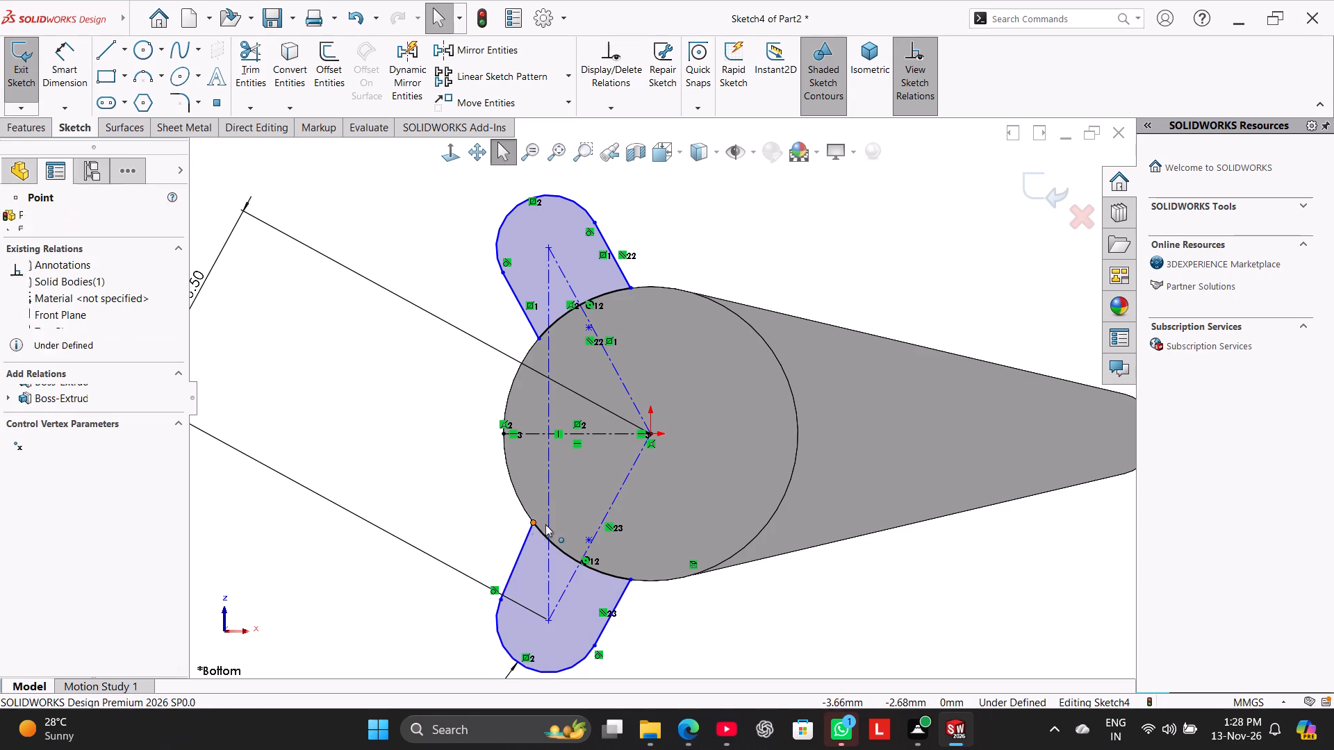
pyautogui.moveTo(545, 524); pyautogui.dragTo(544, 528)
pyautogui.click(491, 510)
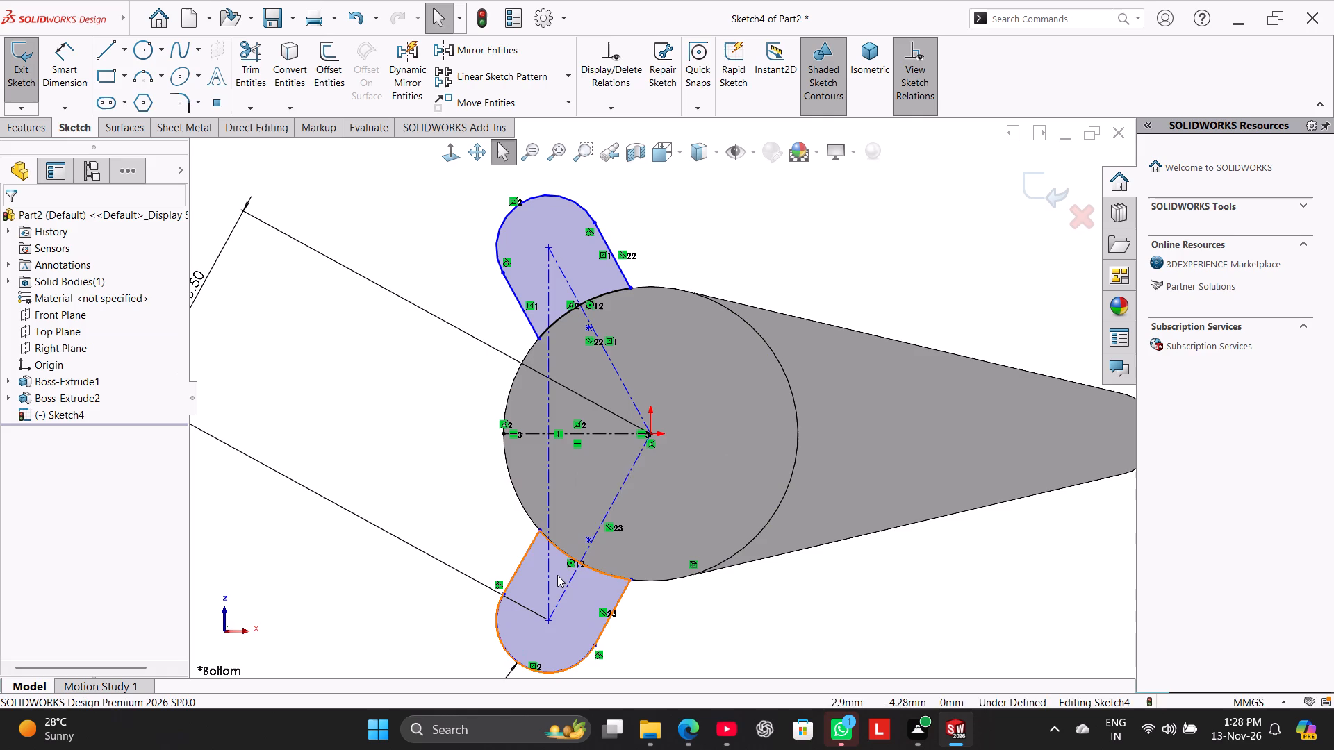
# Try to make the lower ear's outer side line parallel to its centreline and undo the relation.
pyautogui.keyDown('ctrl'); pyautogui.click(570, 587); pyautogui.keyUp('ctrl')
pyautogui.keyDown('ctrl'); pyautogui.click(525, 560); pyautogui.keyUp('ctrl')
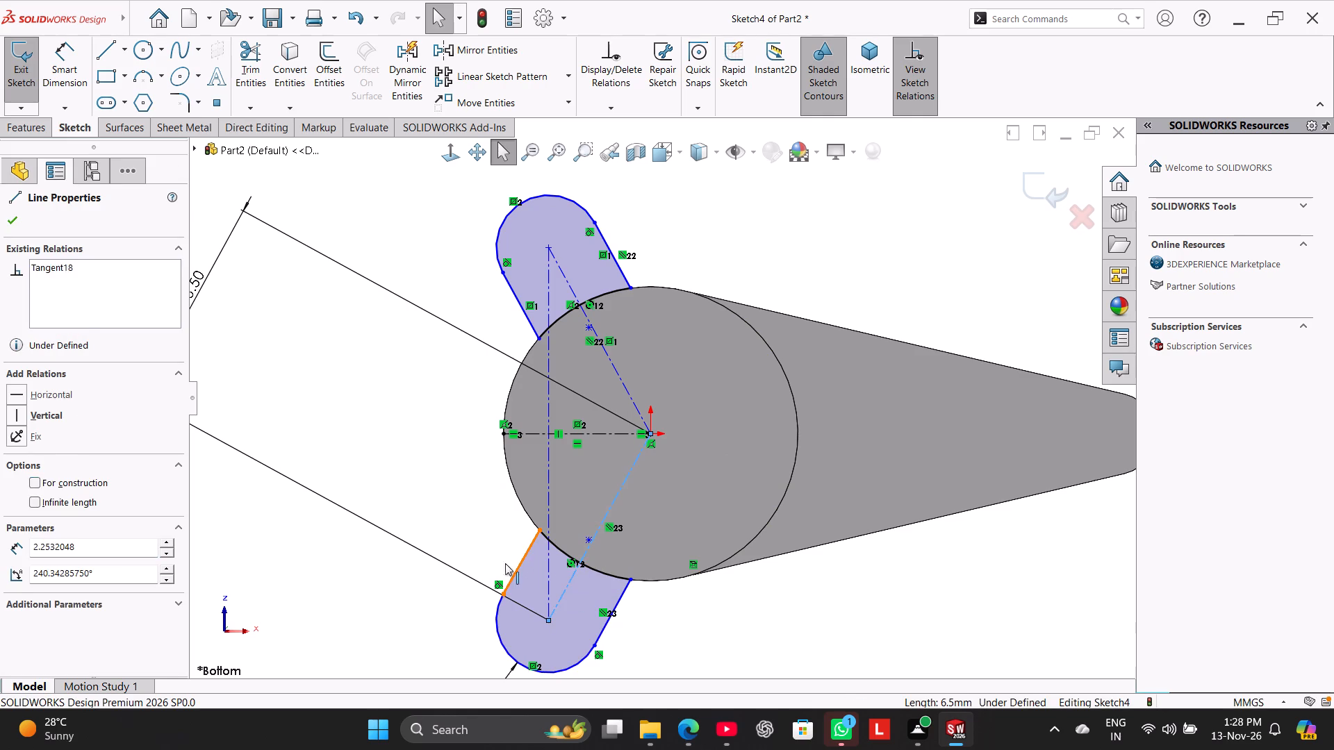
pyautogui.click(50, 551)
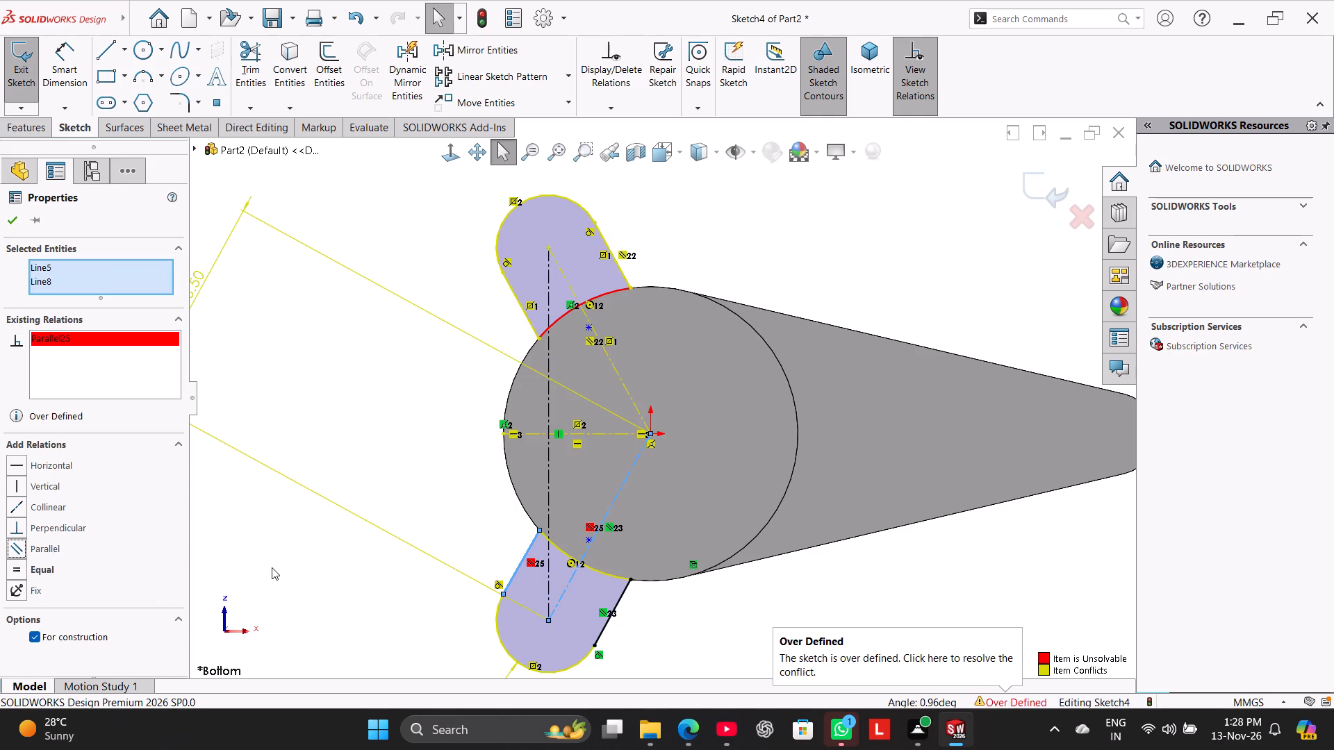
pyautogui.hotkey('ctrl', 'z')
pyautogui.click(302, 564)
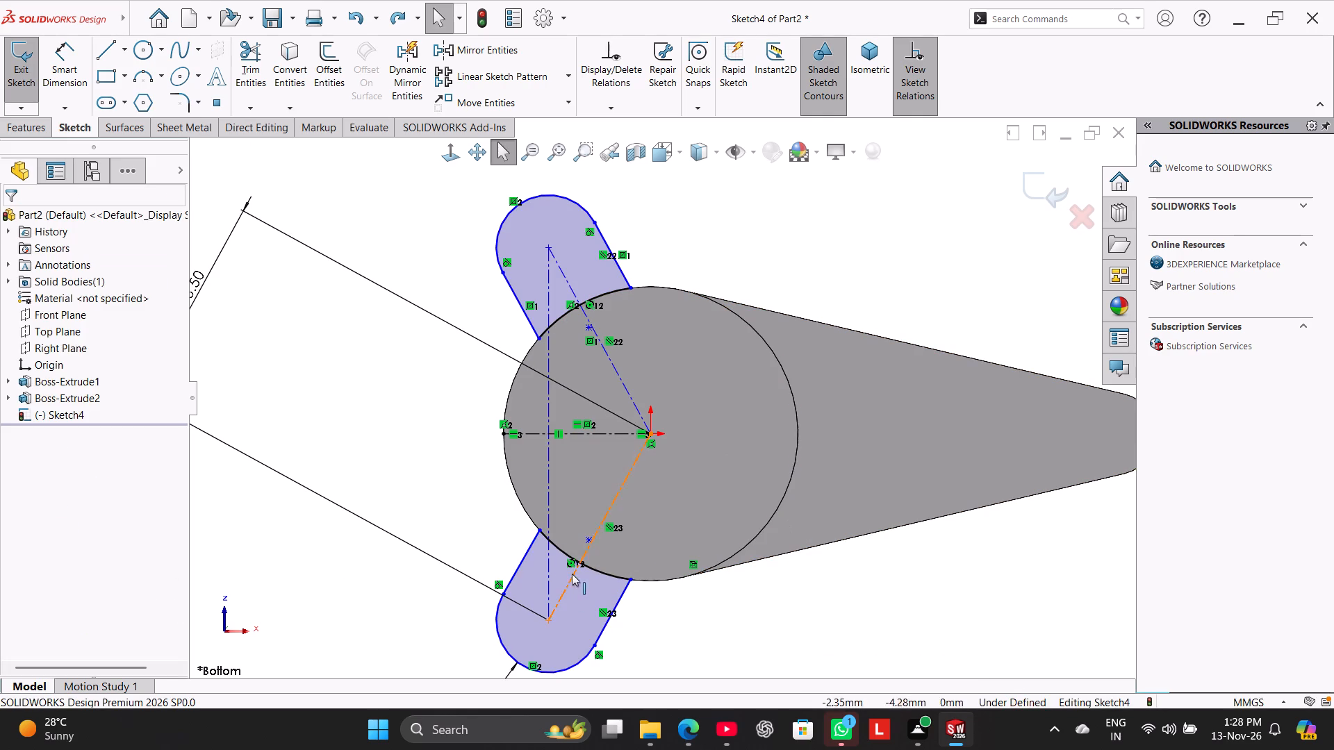
# Move the lower ear's outer base point away from the arm and place its arm-side base point on the hub circle.
pyautogui.moveTo(538, 526); pyautogui.dragTo(525, 490)
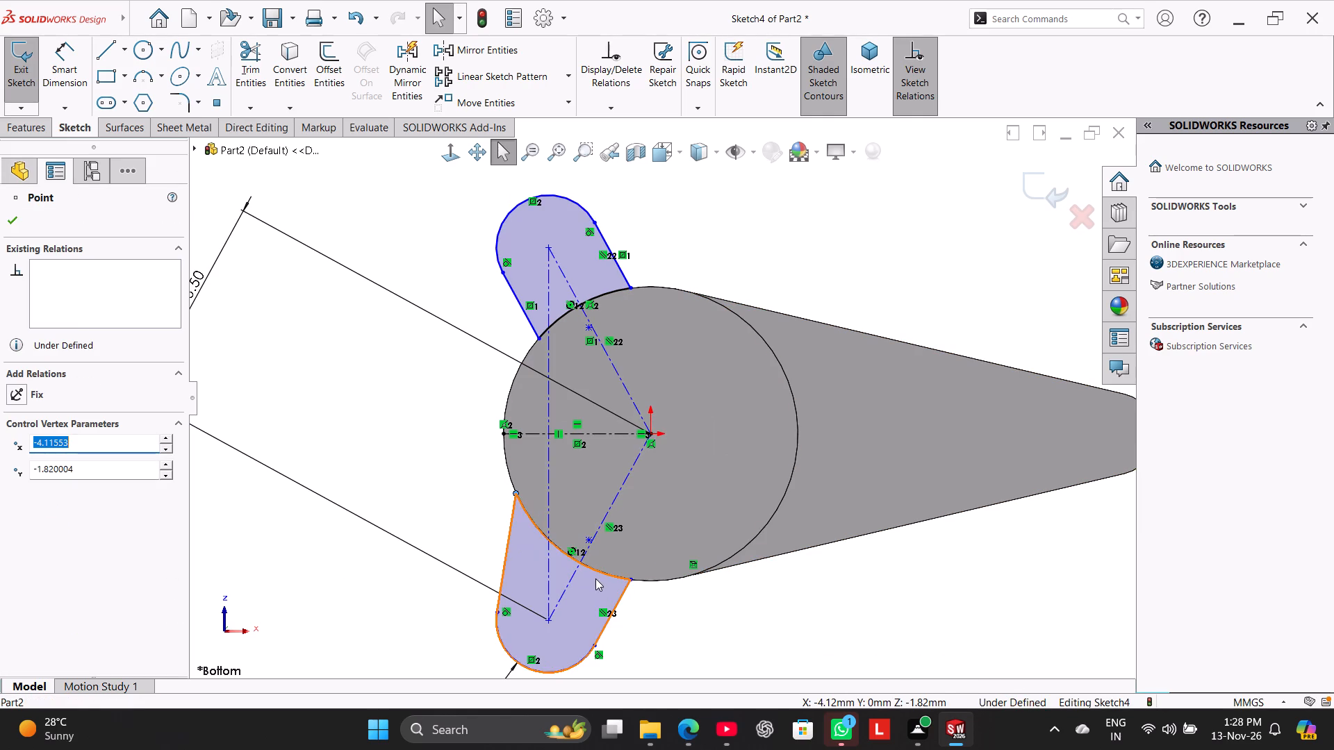
pyautogui.moveTo(629, 578); pyautogui.dragTo(648, 583)
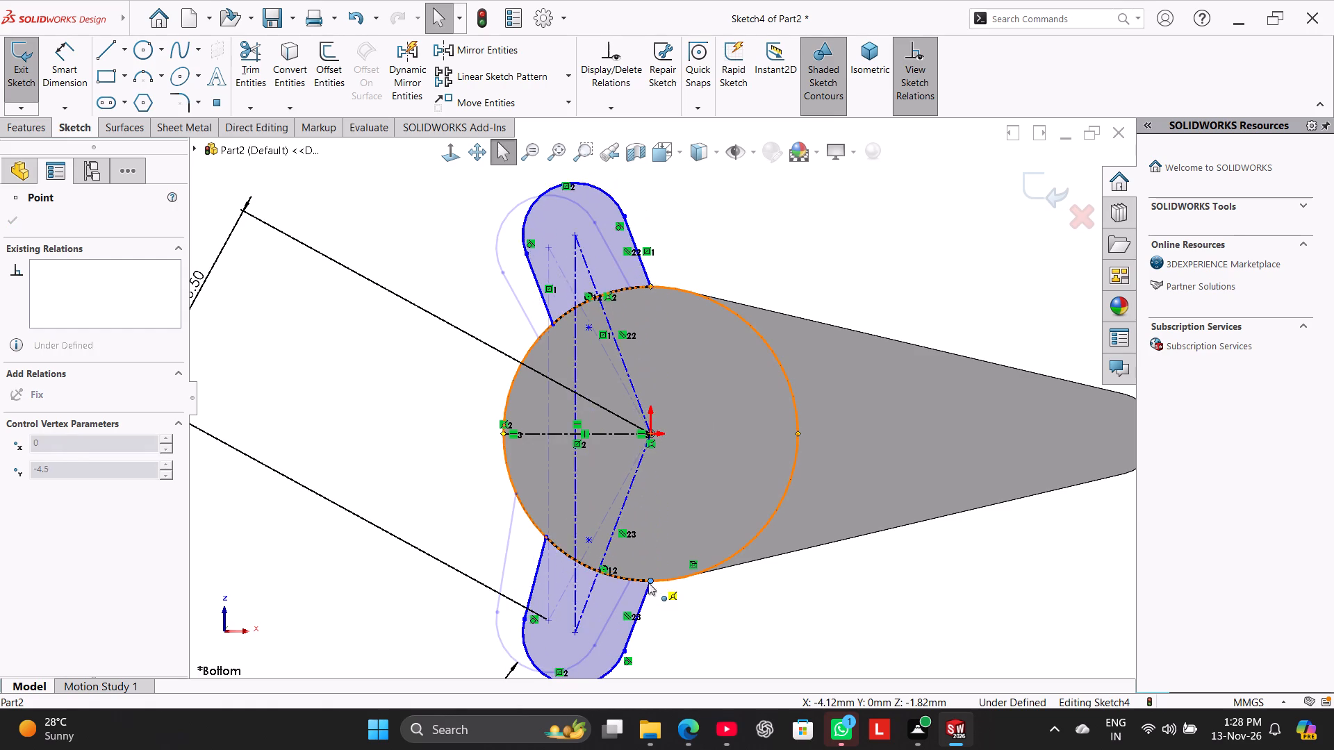
pyautogui.moveTo(648, 583); pyautogui.dragTo(641, 579)
pyautogui.click(693, 624)
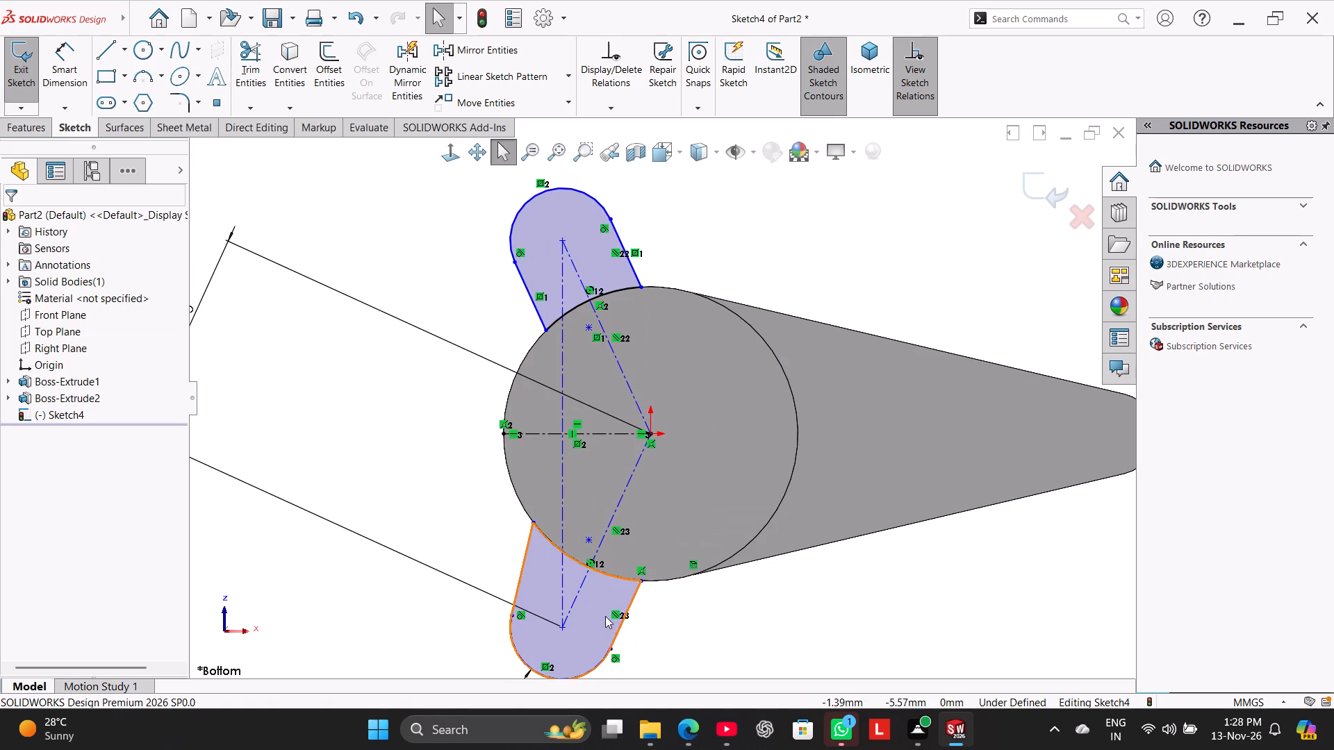
# Delete the parallel relation between the lower ear's arm-side line and its centreline.
pyautogui.rightClick(611, 614)
pyautogui.click(651, 700)
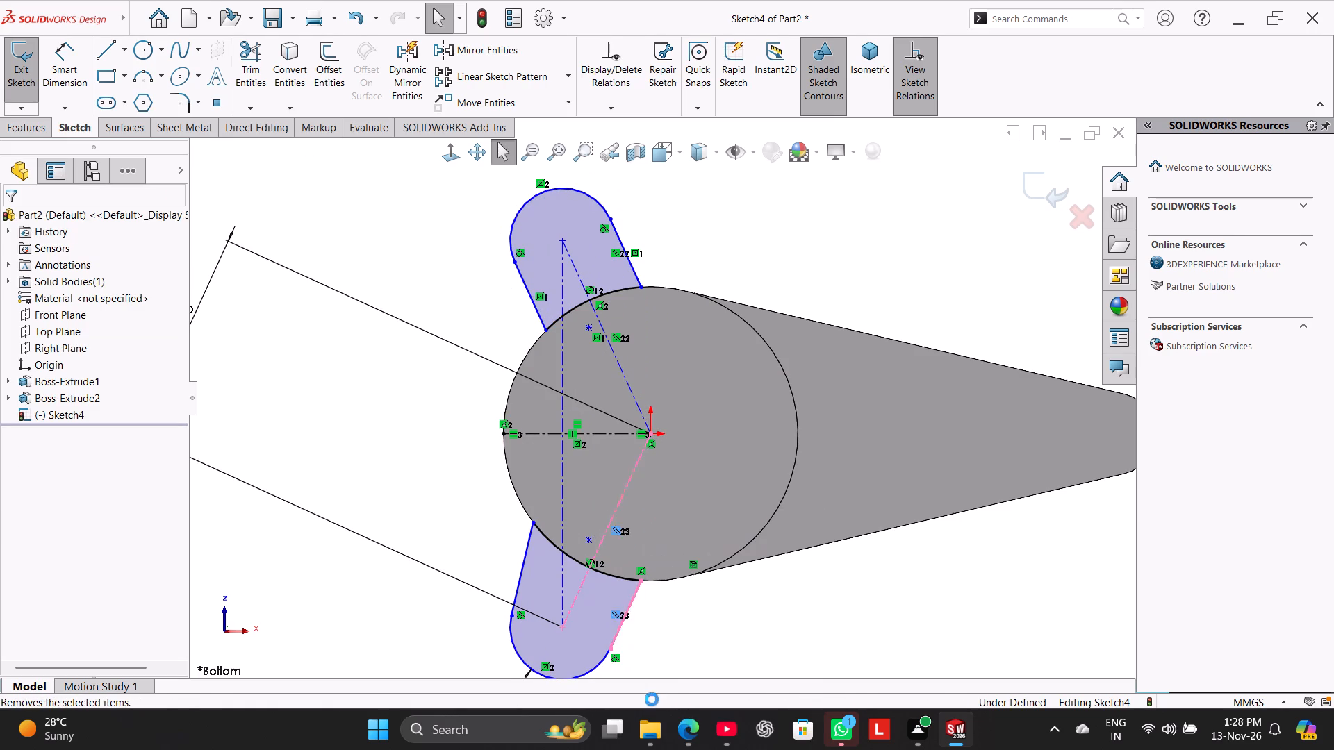
# Make the lower ear's two side lines symmetric about its centreline and pull the arm-side base point back from the arm.
pyautogui.keyDown('ctrl'); pyautogui.click(628, 606); pyautogui.keyUp('ctrl')
pyautogui.keyDown('ctrl'); pyautogui.click(580, 590); pyautogui.keyUp('ctrl')
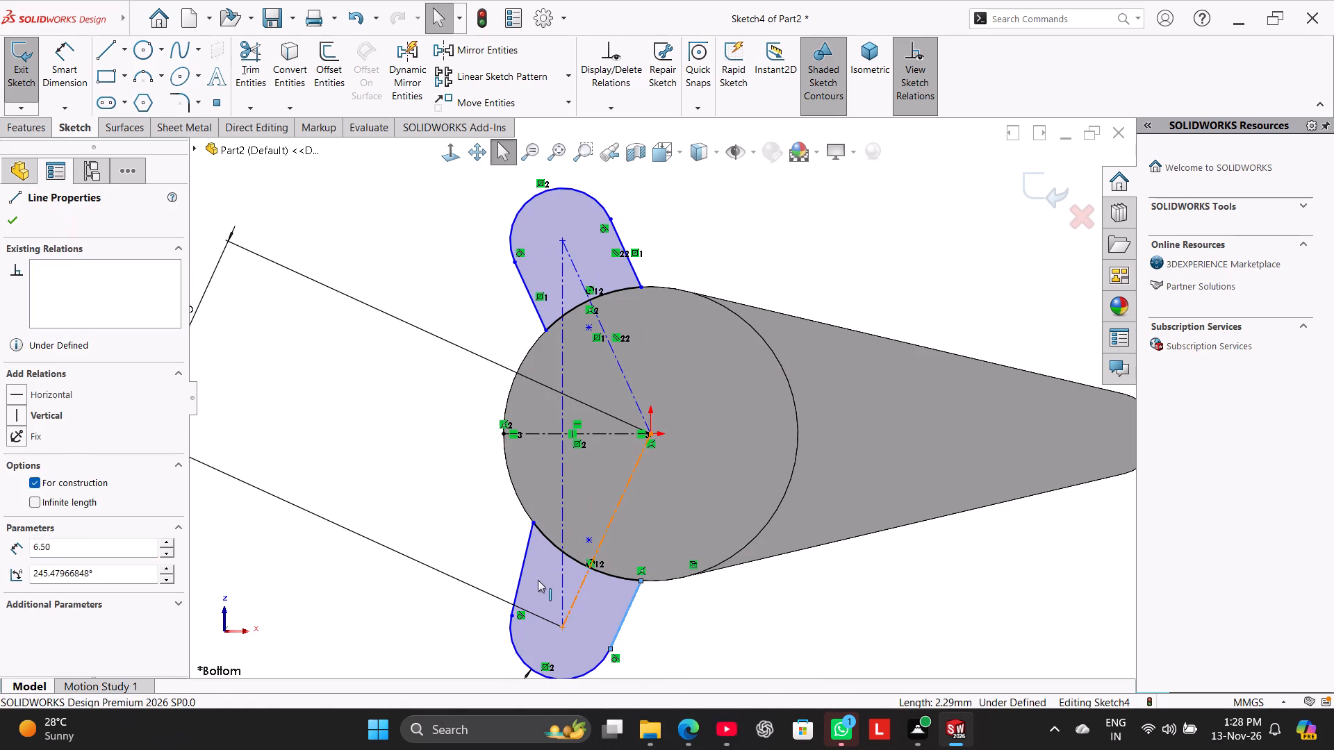
pyautogui.keyDown('ctrl'); pyautogui.click(522, 574); pyautogui.keyUp('ctrl')
pyautogui.click(28, 582)
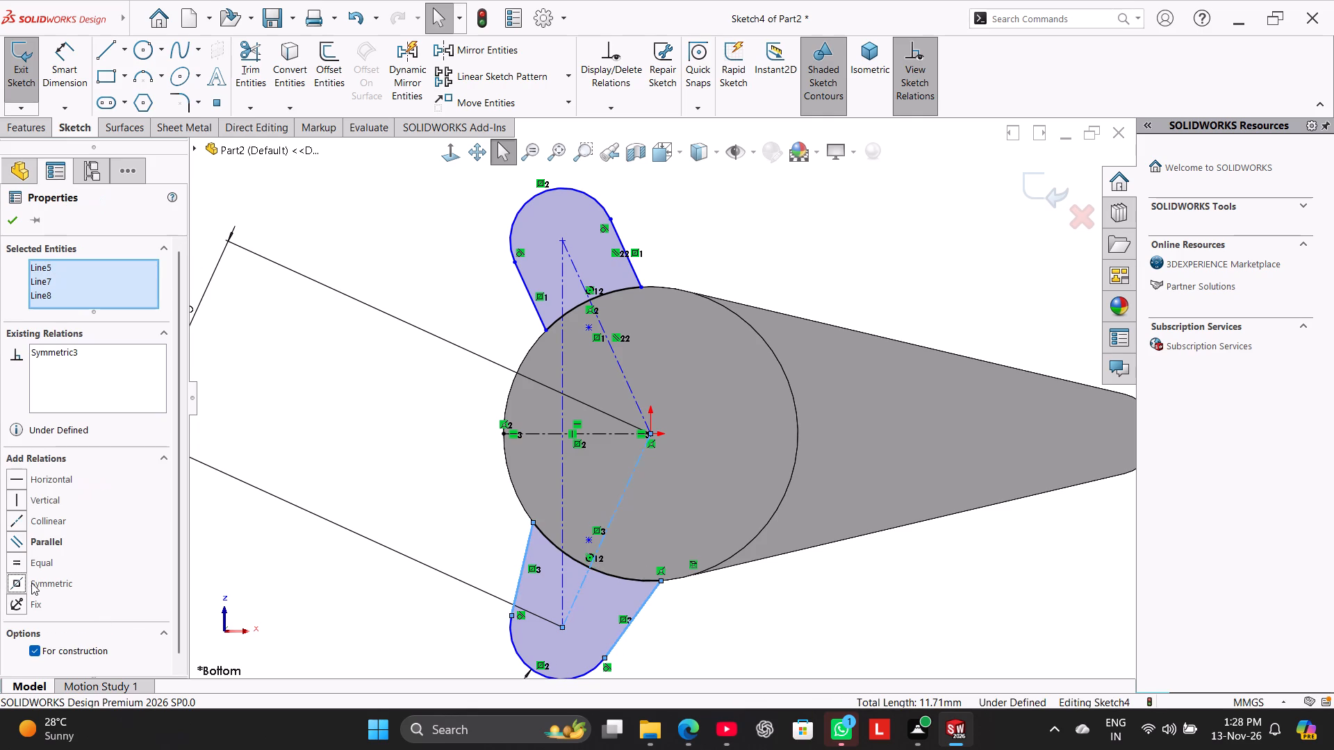
pyautogui.click(322, 620)
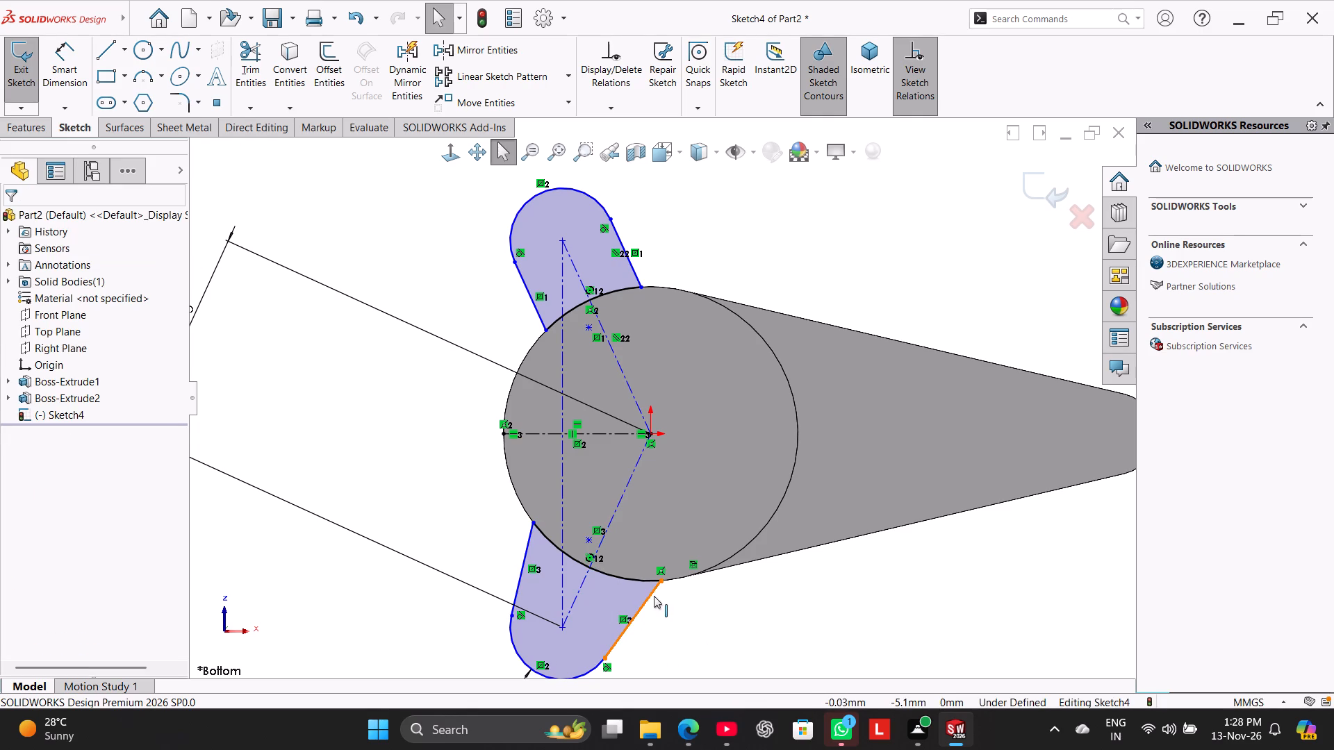
pyautogui.moveTo(661, 578); pyautogui.dragTo(642, 593)
pyautogui.click(673, 634)
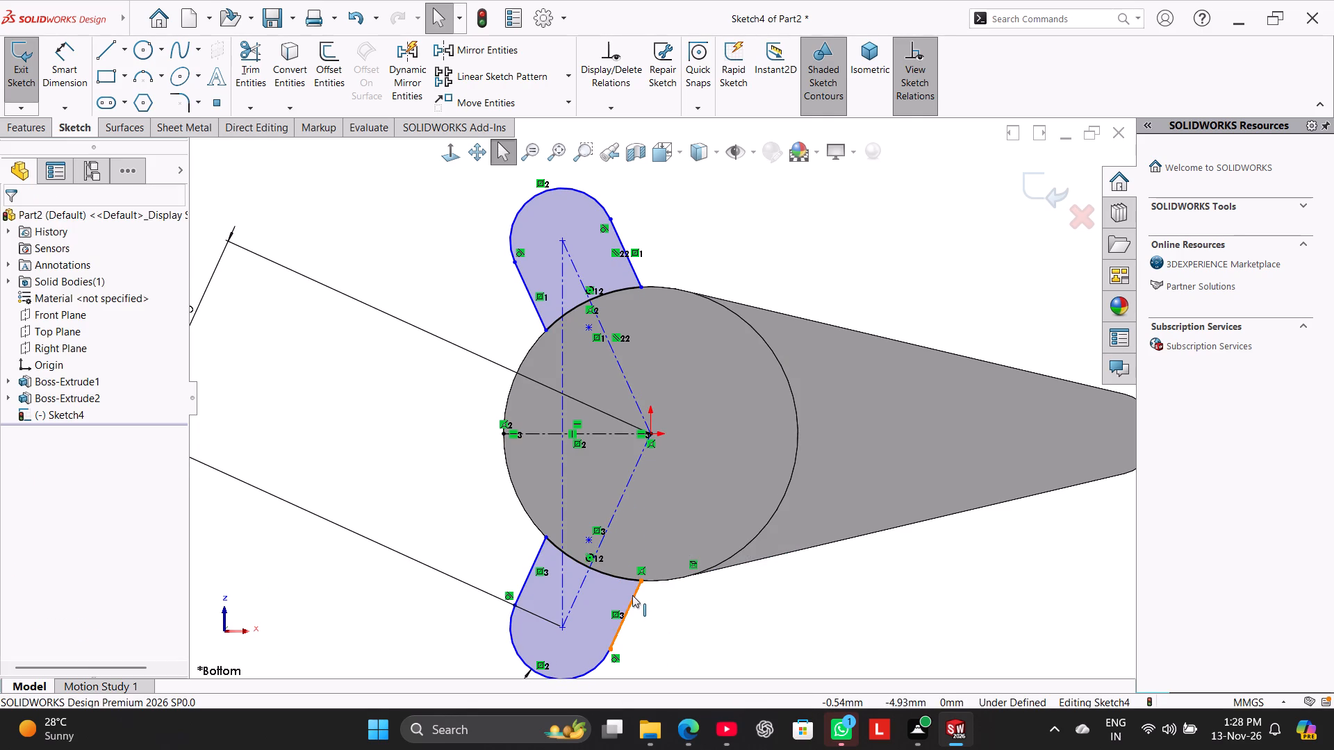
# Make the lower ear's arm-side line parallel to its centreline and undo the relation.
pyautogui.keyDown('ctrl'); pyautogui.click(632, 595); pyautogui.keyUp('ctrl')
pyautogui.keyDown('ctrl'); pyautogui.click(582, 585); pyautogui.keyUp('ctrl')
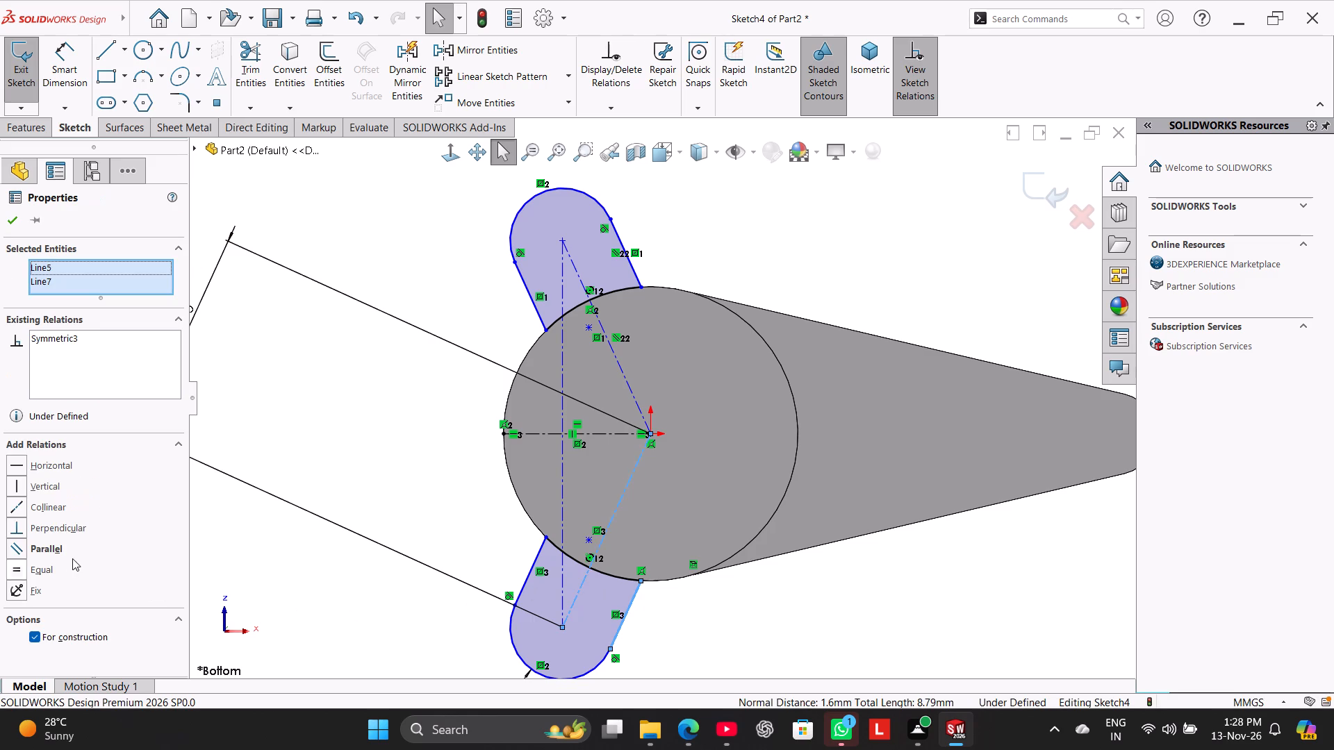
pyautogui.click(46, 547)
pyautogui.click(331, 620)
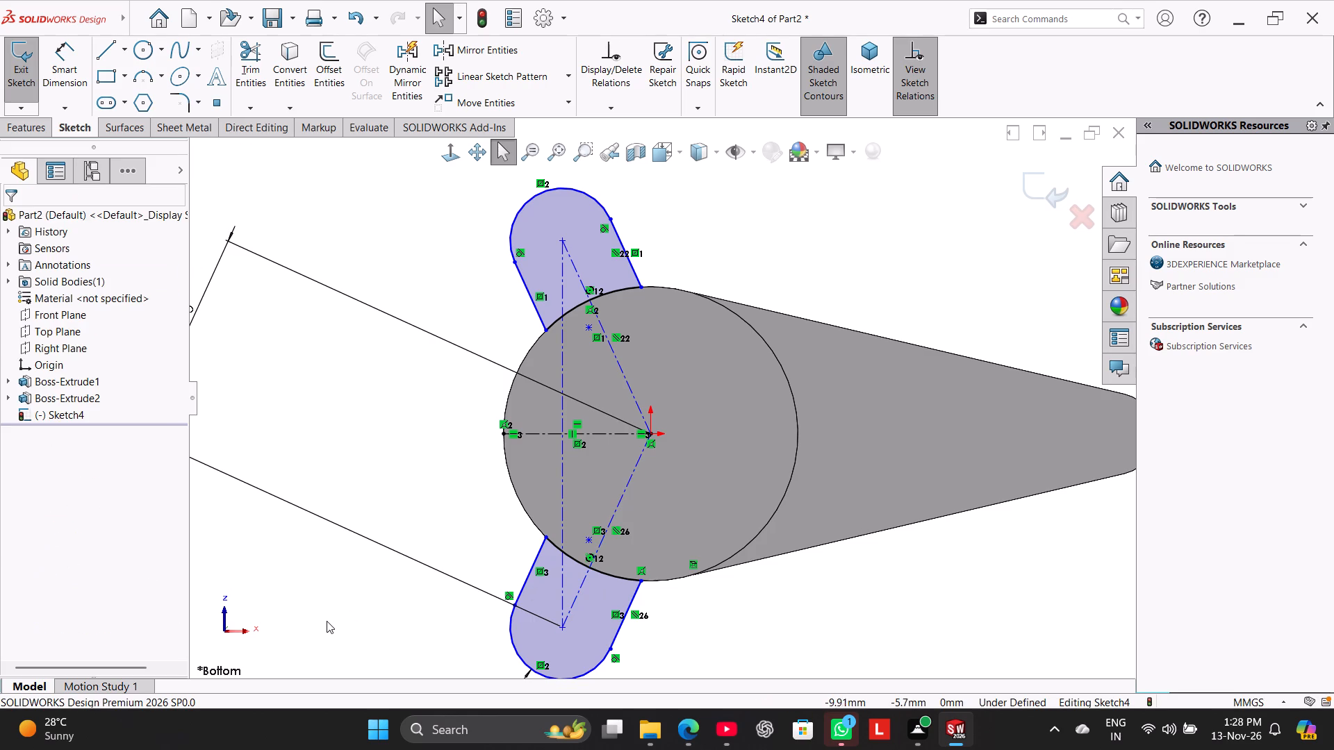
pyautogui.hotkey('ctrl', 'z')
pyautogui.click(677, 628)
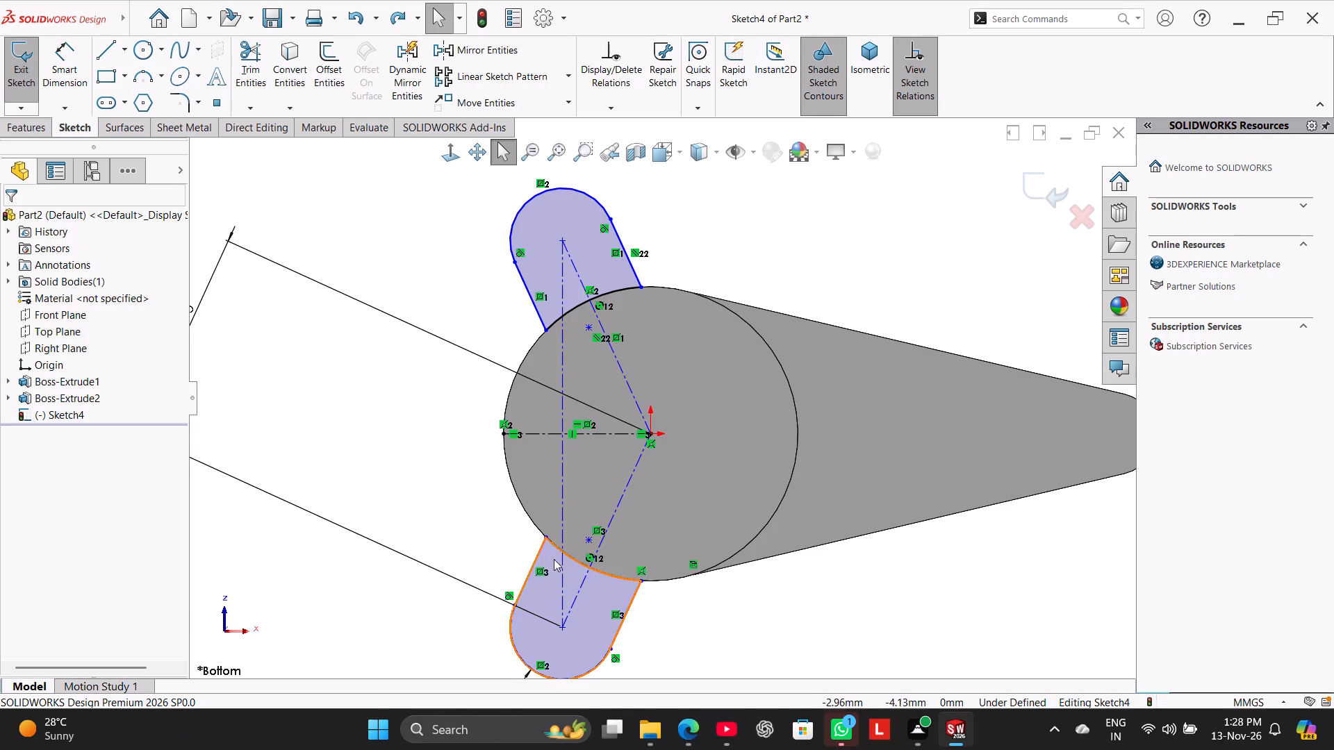
# Place the lower ear's outer base point on the hub circle with a coincident relation.
pyautogui.click(545, 538)
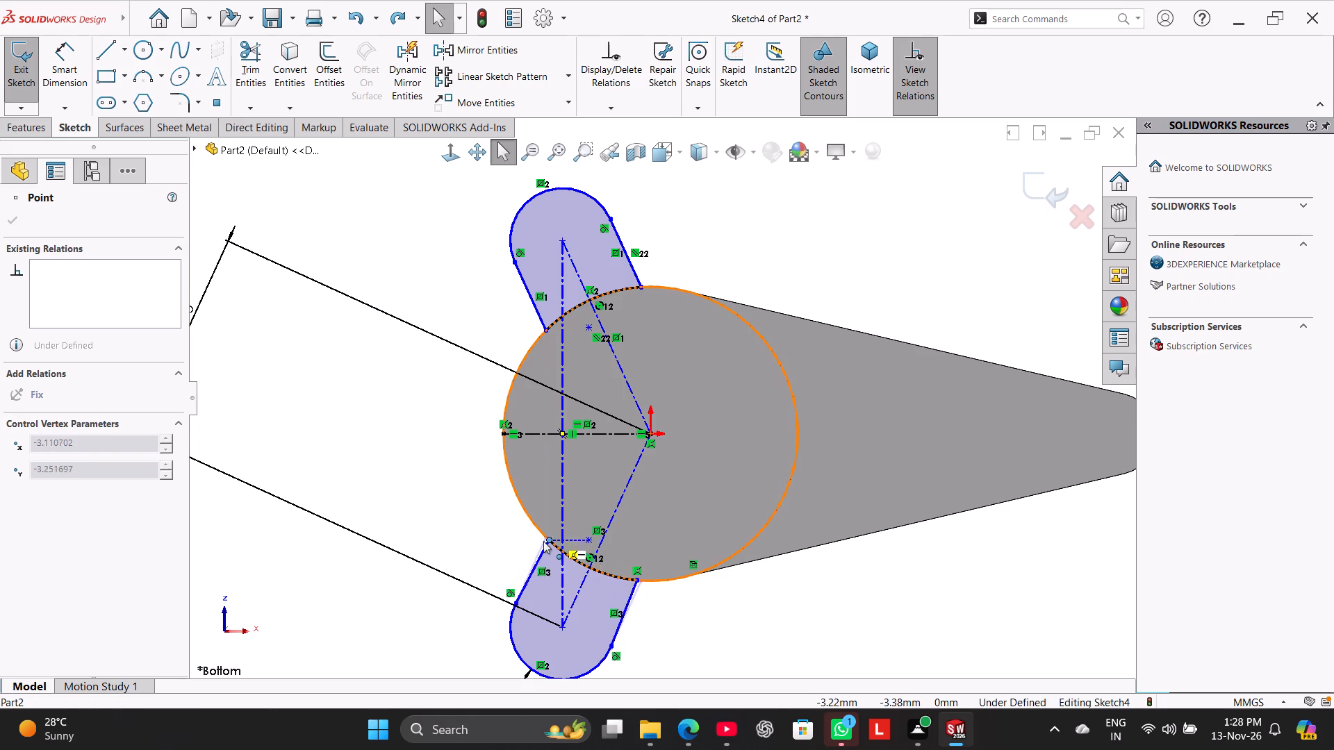
pyautogui.click(435, 527)
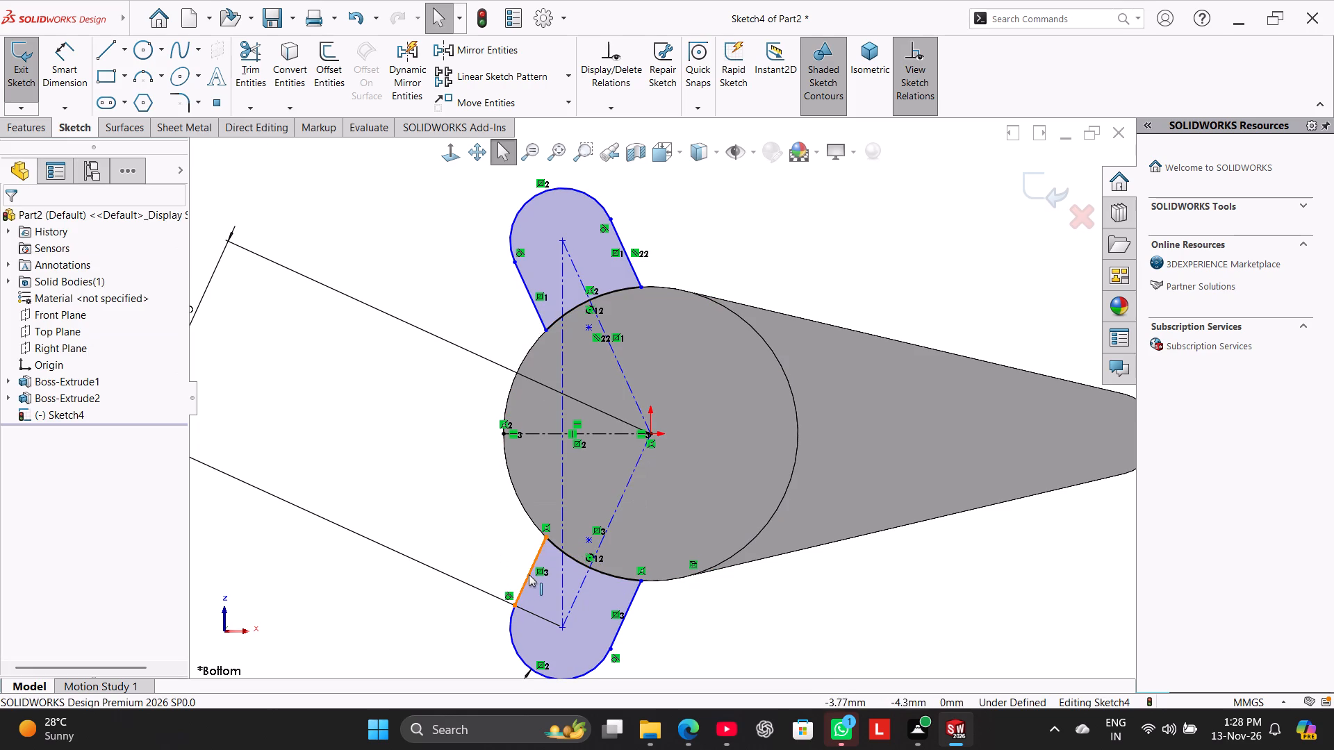
# Make the lower ear's outer side line parallel to its centreline.
pyautogui.rightClick(529, 574)
pyautogui.click(481, 504)
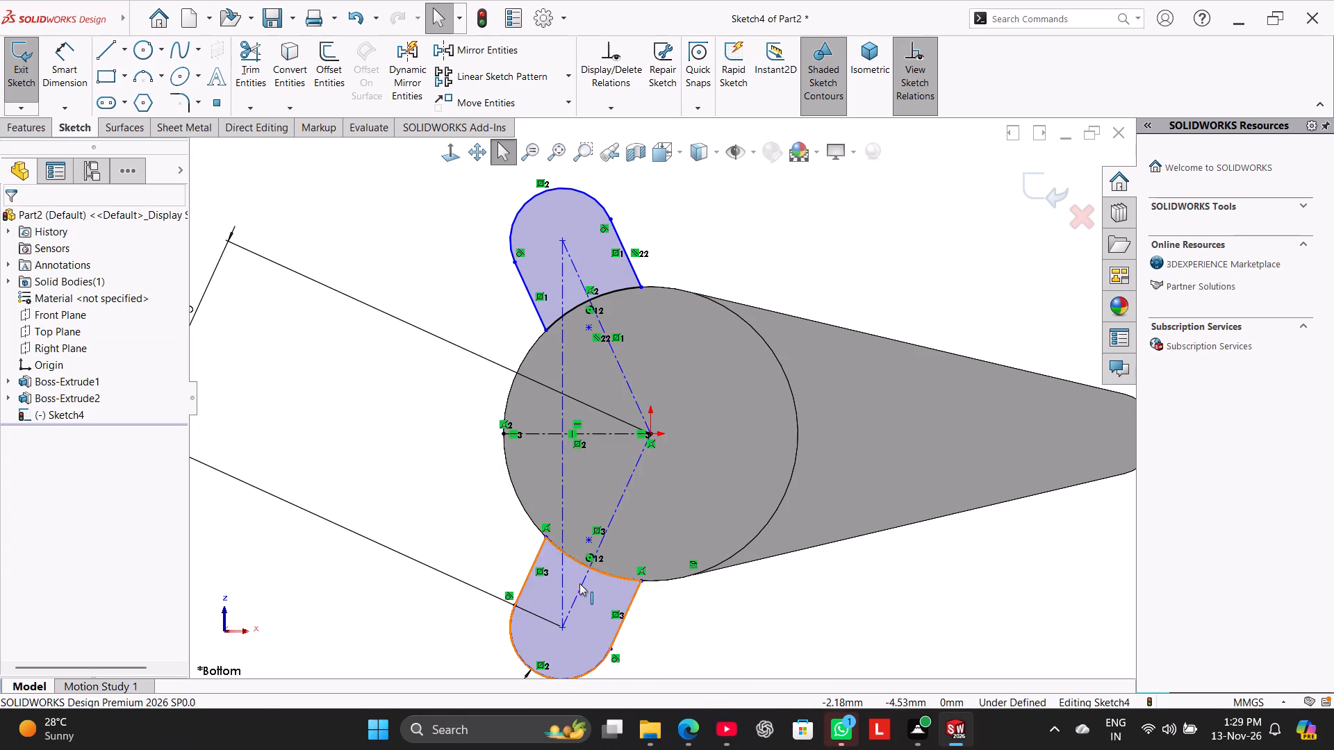
pyautogui.keyDown('ctrl'); pyautogui.click(582, 586); pyautogui.keyUp('ctrl')
pyautogui.keyDown('ctrl'); pyautogui.click(526, 575); pyautogui.keyUp('ctrl')
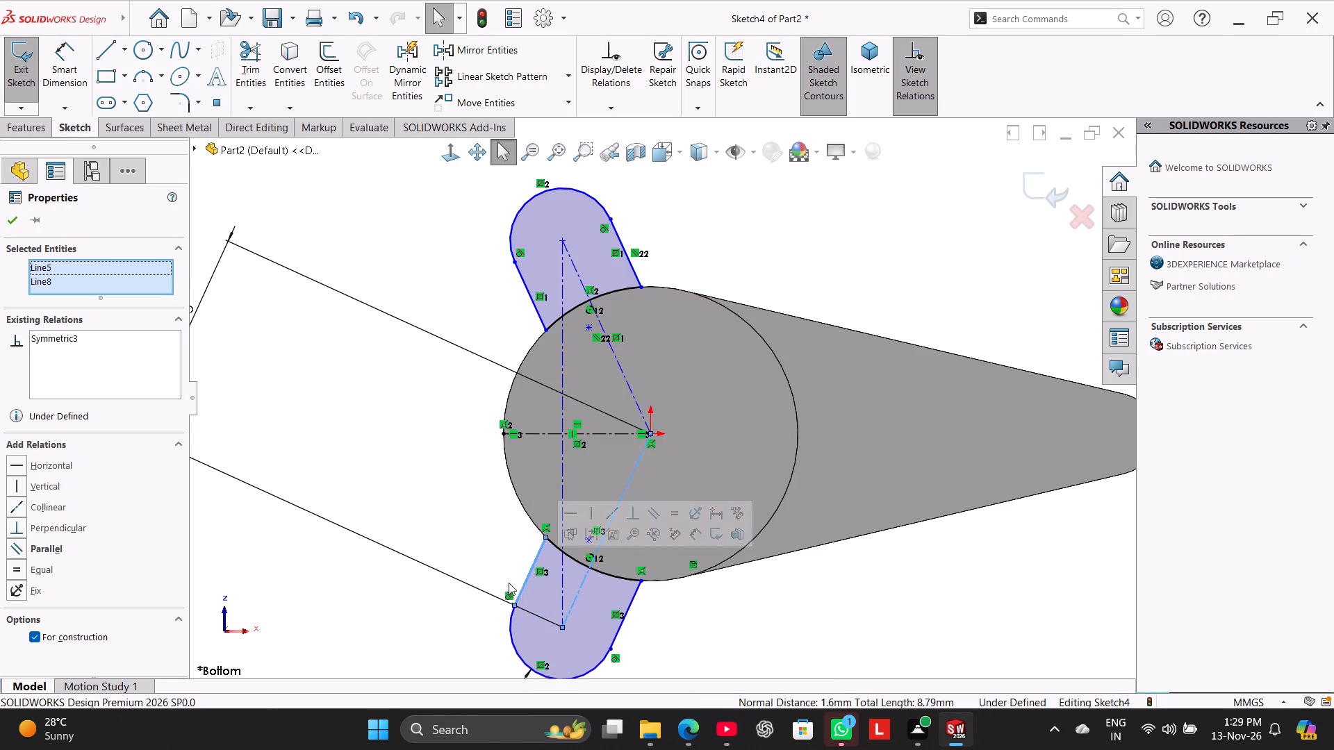
pyautogui.click(40, 551)
pyautogui.click(347, 455)
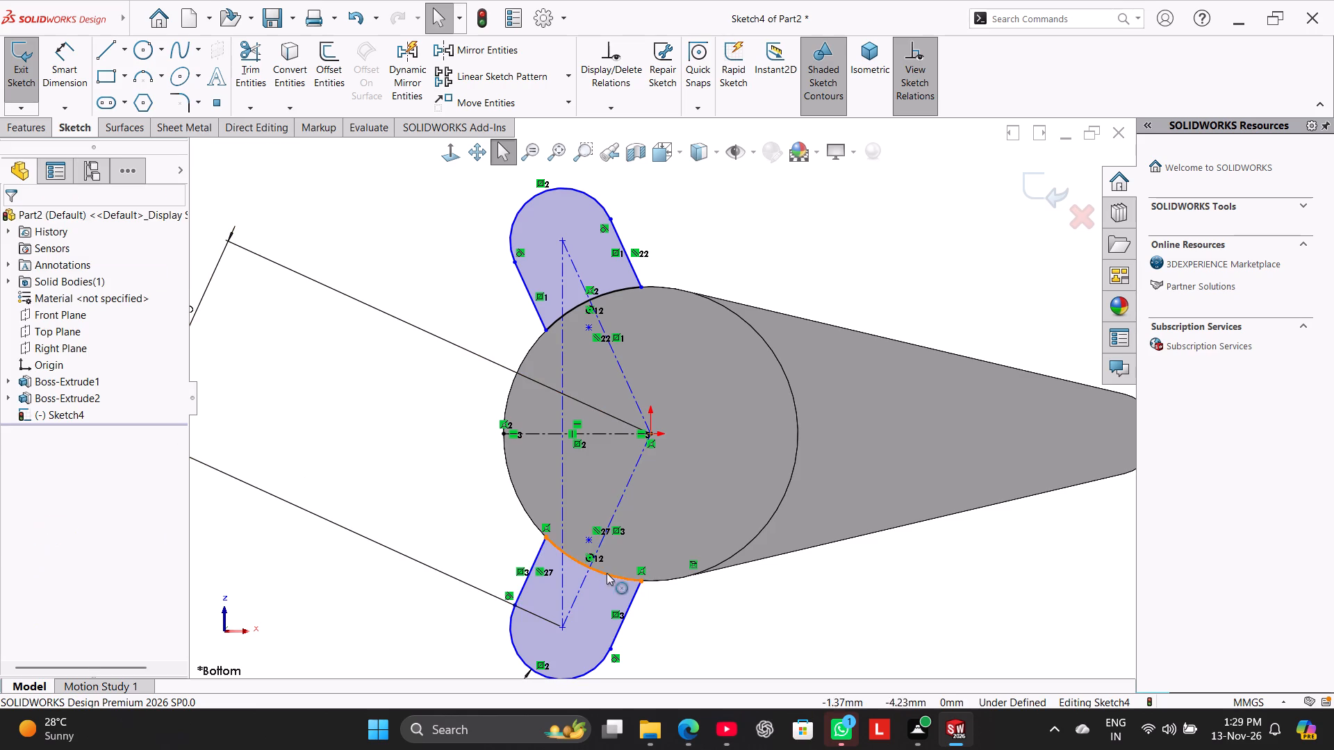
# Move the lower ear's arm-side base point along the hub circle to swing both ears away from the arm.
pyautogui.click(640, 578)
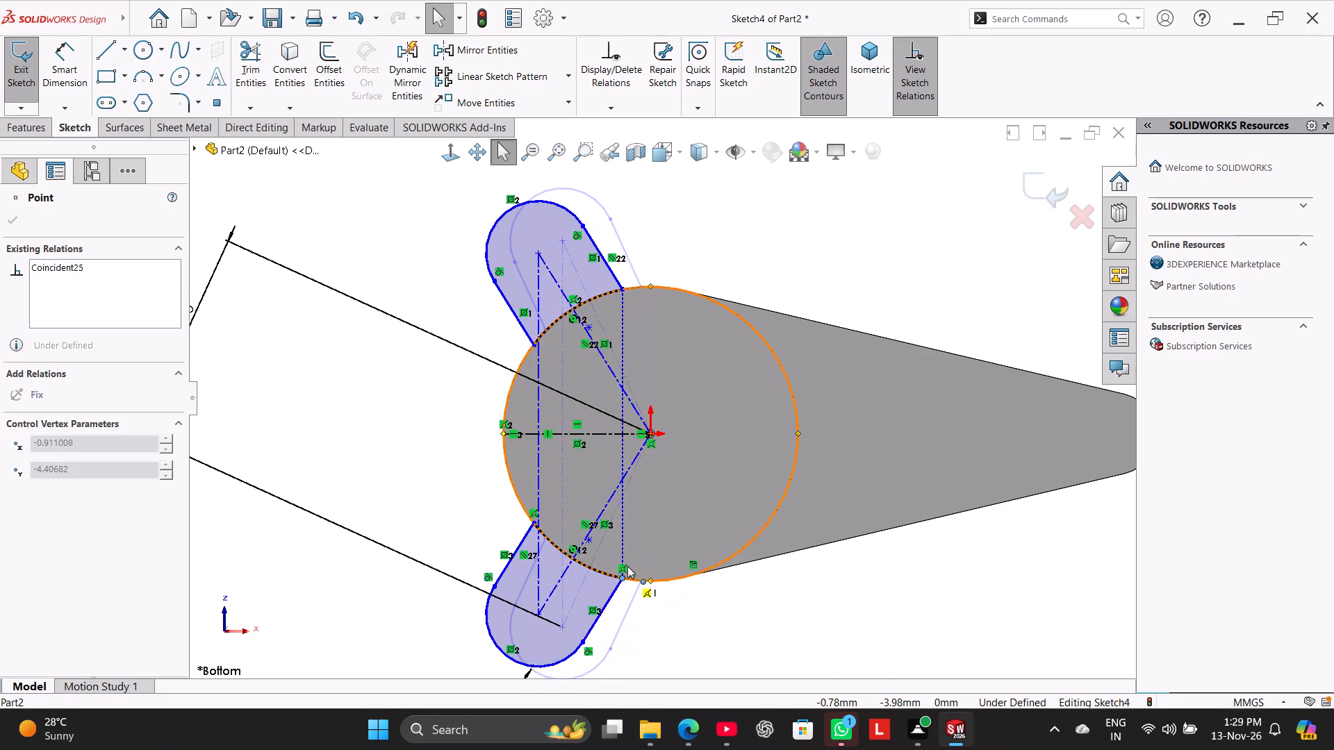
pyautogui.click(683, 636)
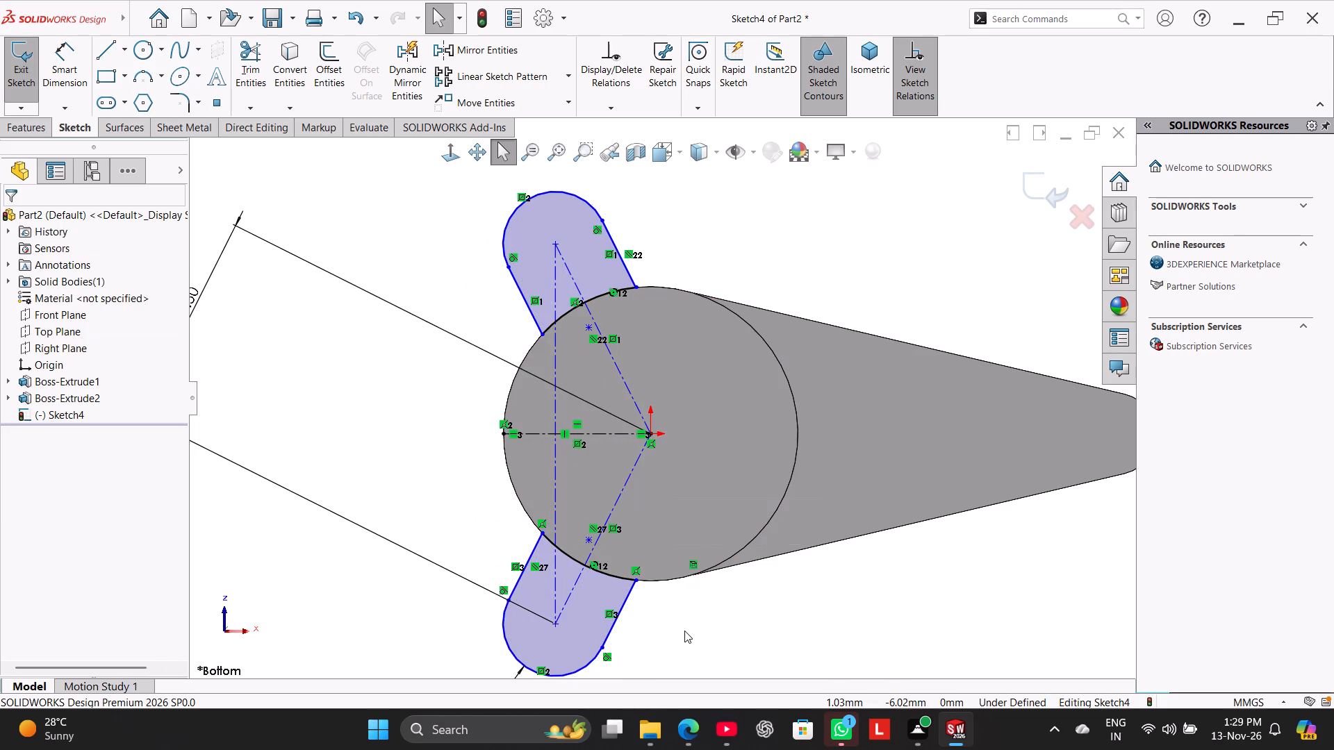
pyautogui.scroll(2, 684, 631)
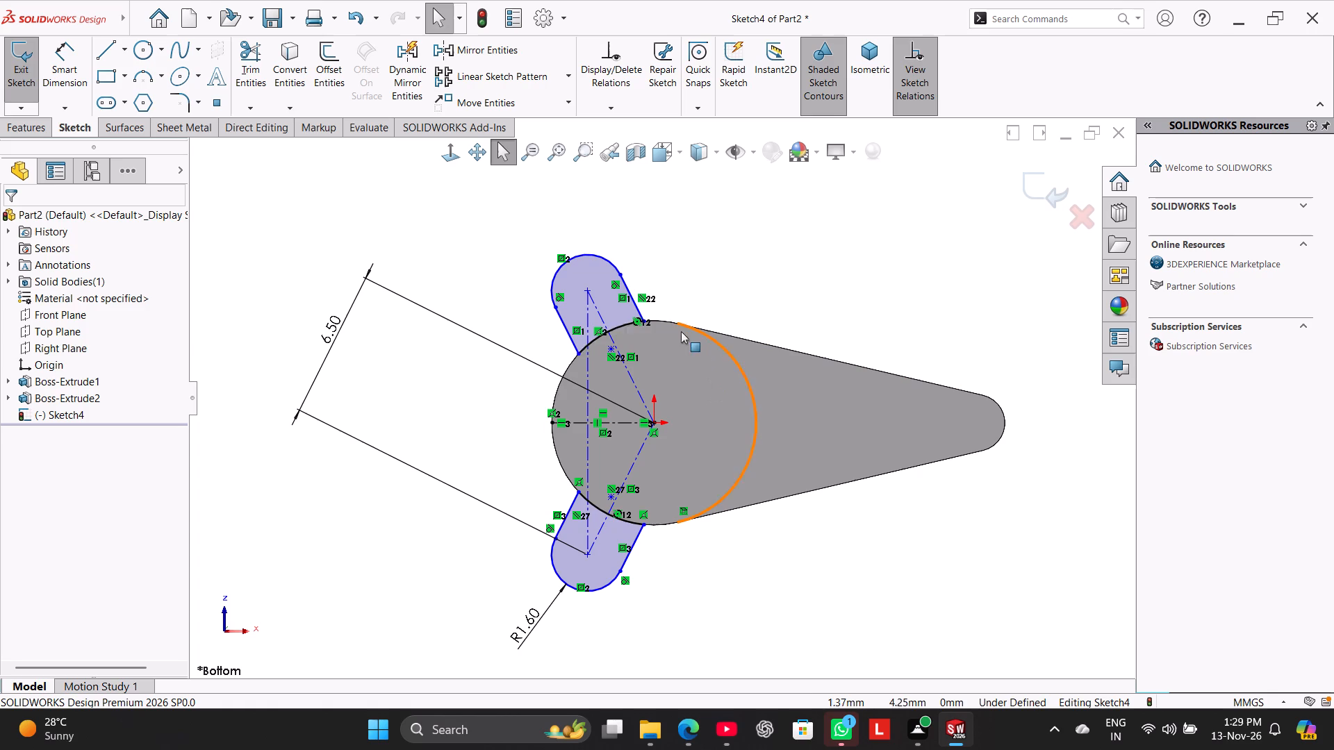
pyautogui.moveTo(646, 525); pyautogui.dragTo(630, 519)
pyautogui.click(730, 566)
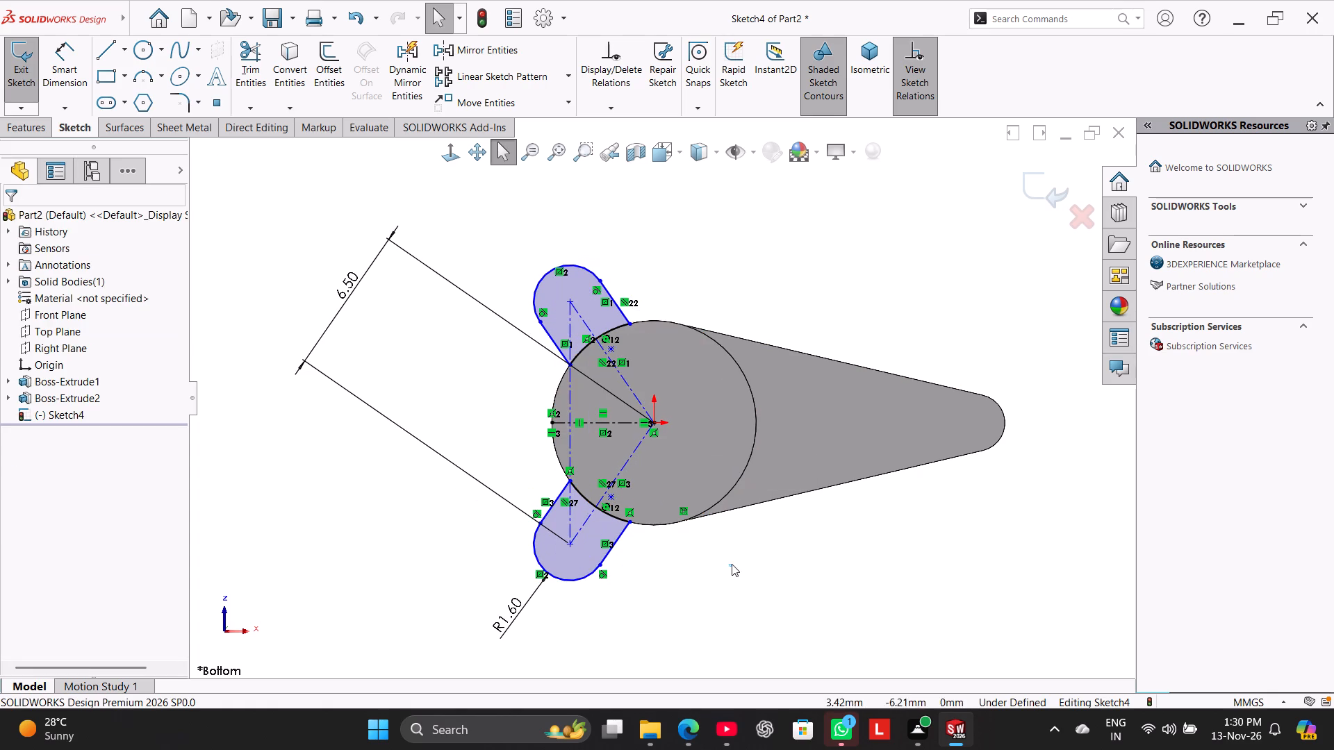
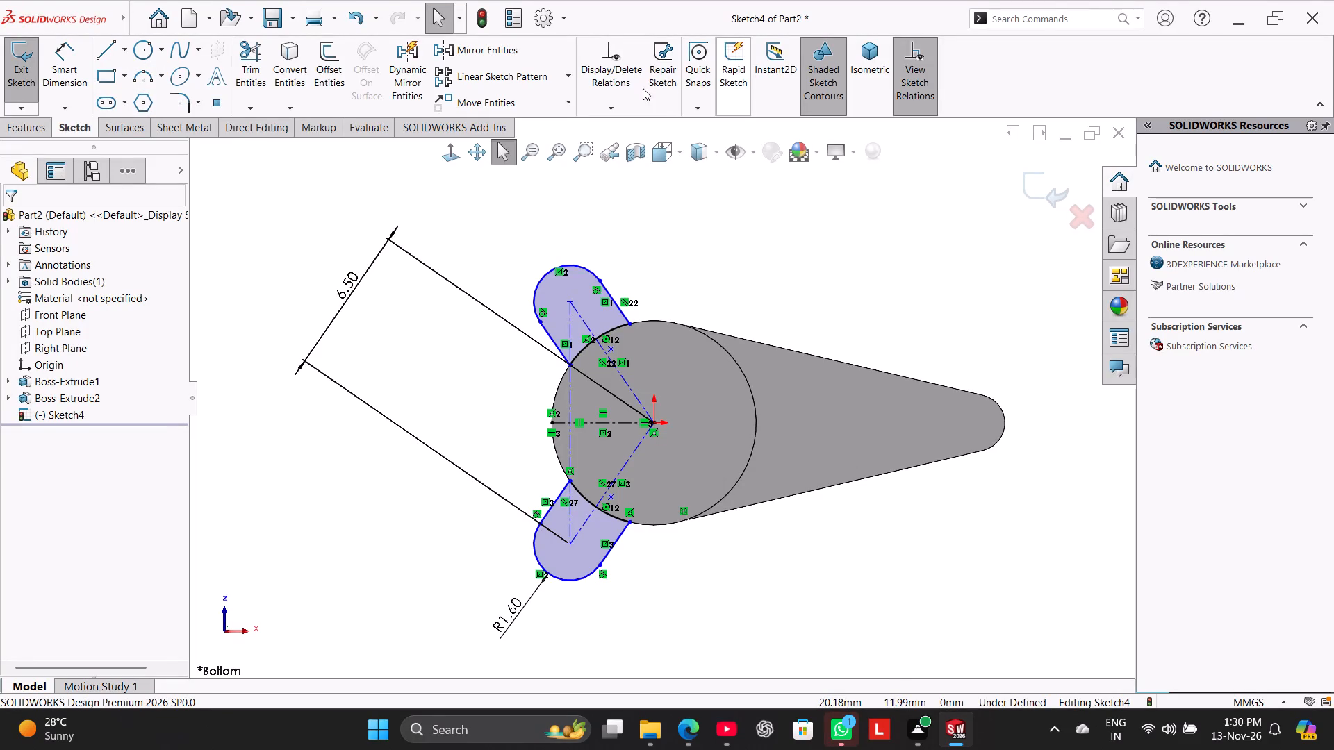
# Dimension the horizontal distance between the hub centre and the lower ear's arc centre as 1.6 mm.
pyautogui.click(68, 53)
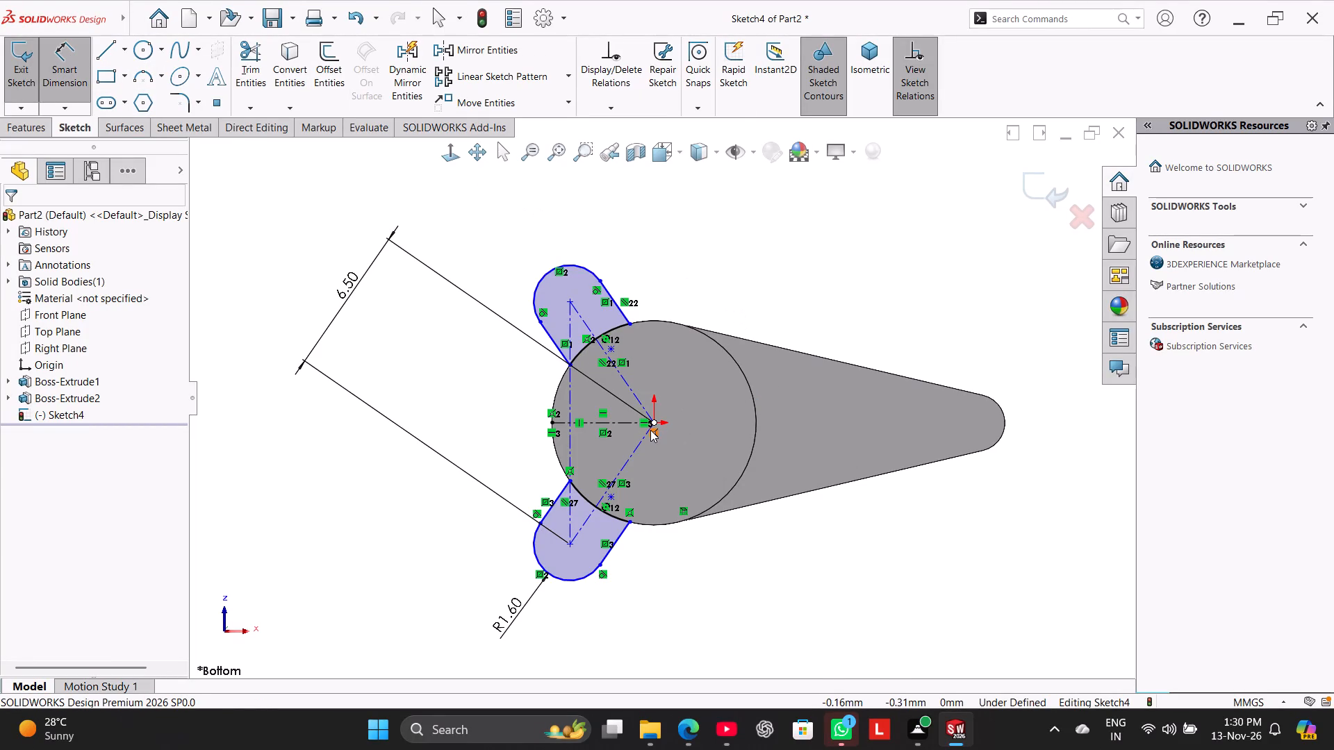
pyautogui.click(652, 424)
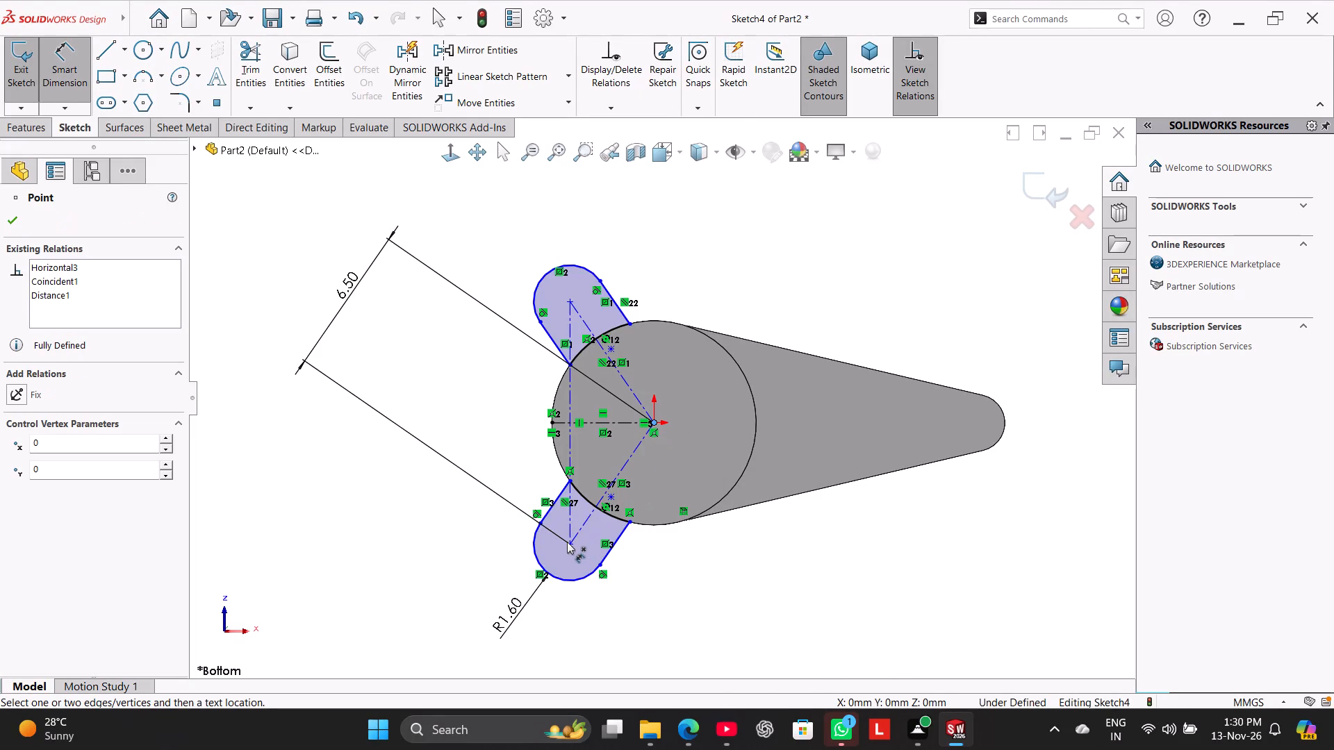
pyautogui.click(567, 543)
pyautogui.click(607, 619)
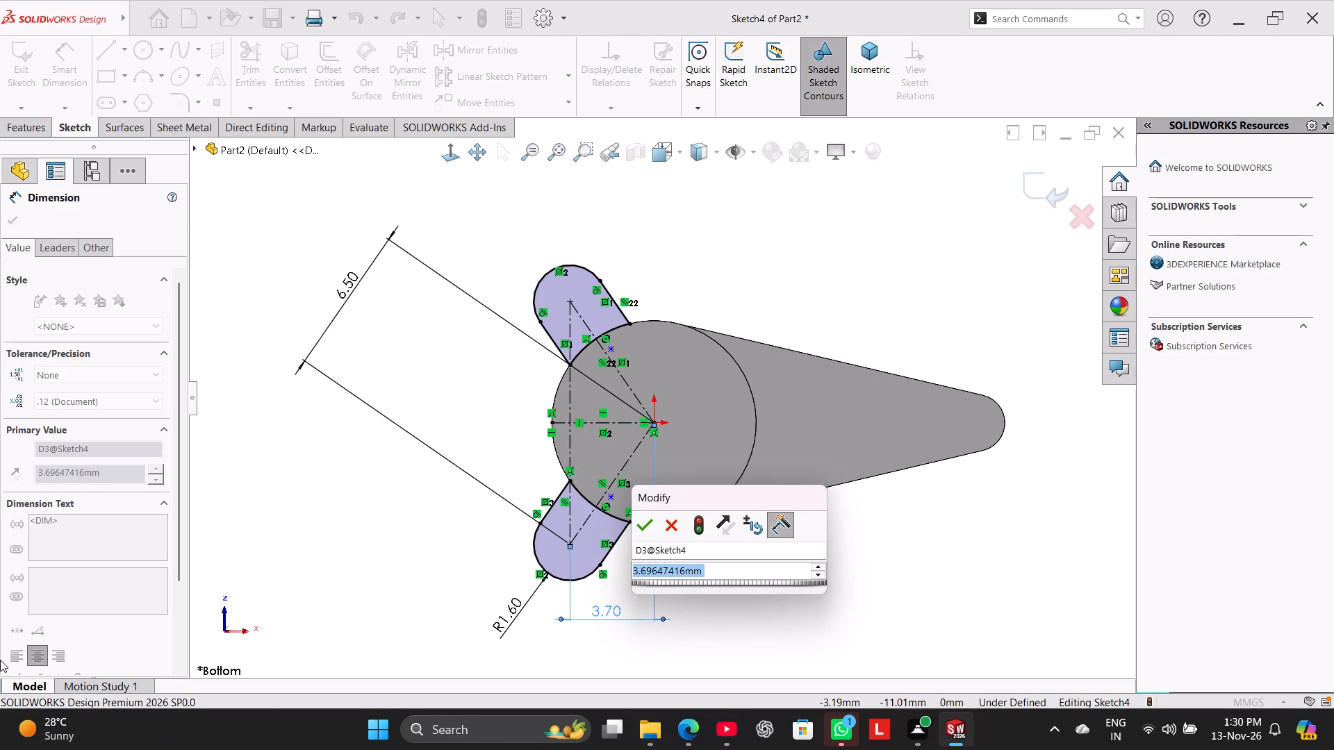
pyautogui.write('1.6')
pyautogui.press('Return')
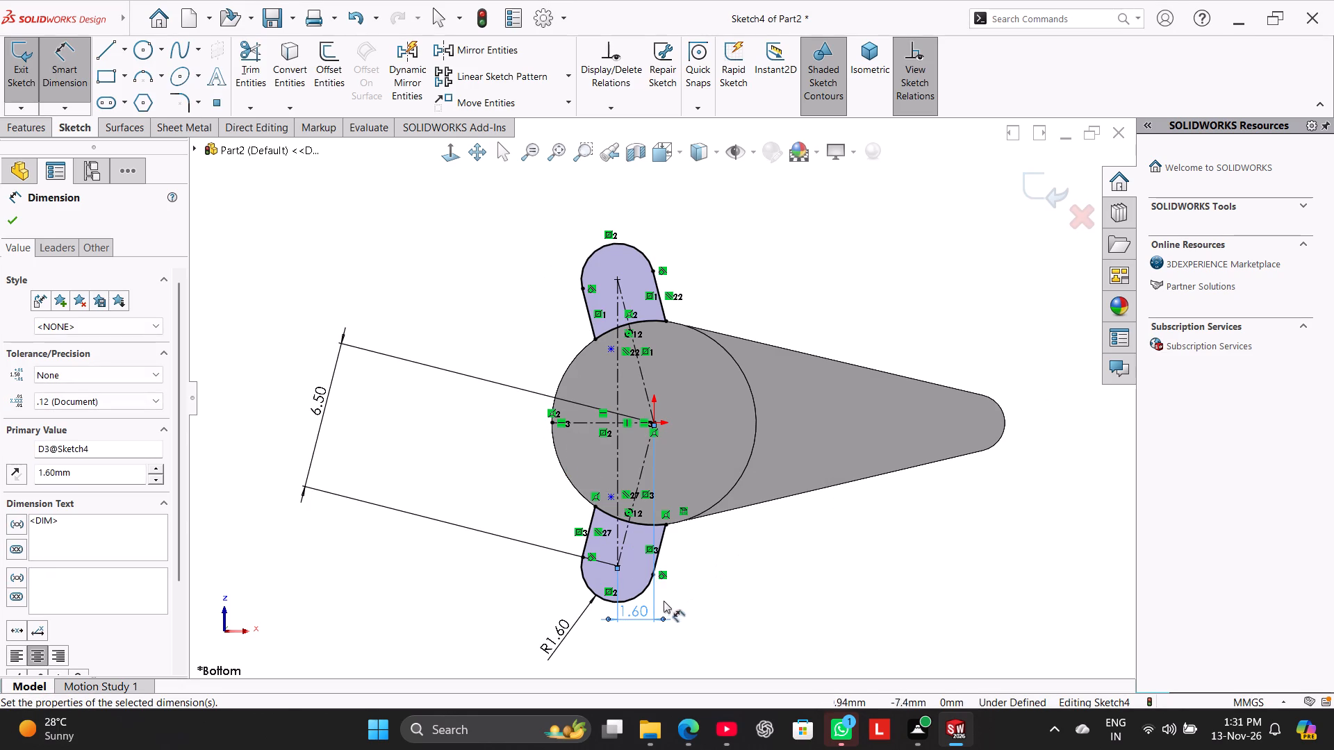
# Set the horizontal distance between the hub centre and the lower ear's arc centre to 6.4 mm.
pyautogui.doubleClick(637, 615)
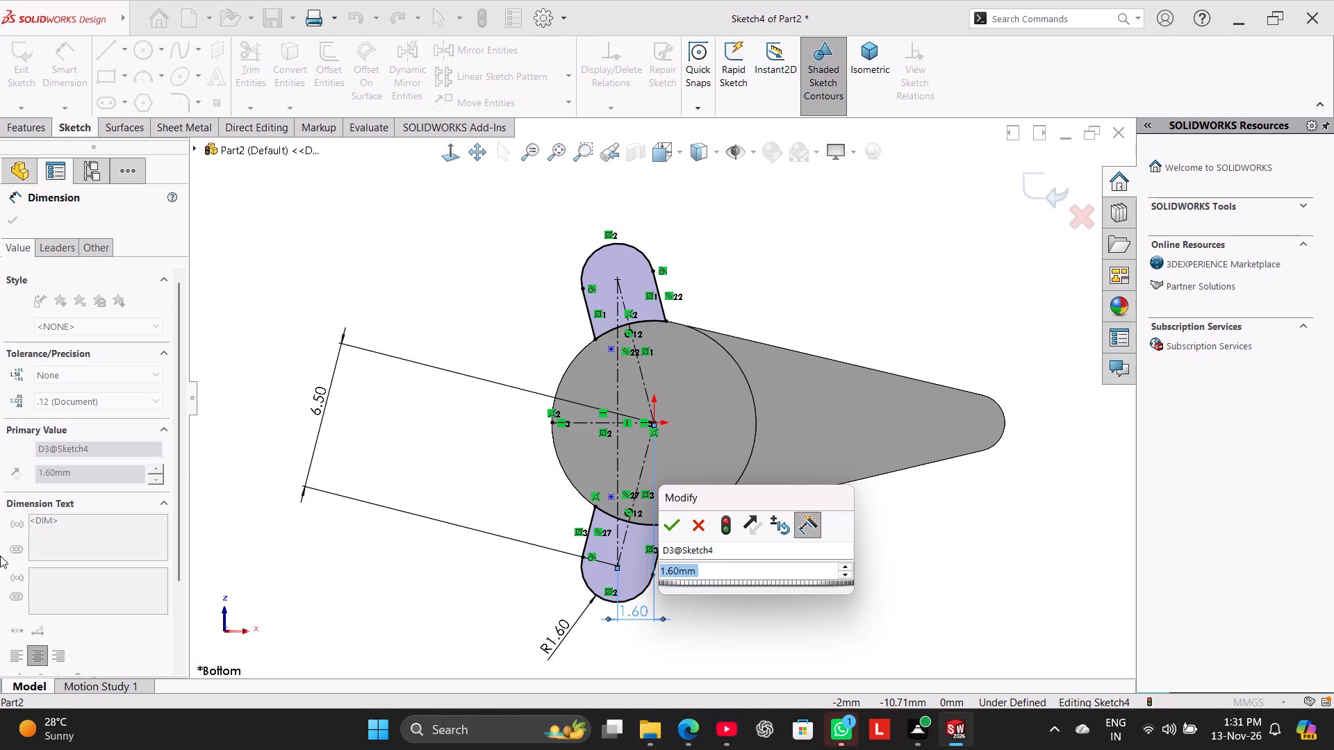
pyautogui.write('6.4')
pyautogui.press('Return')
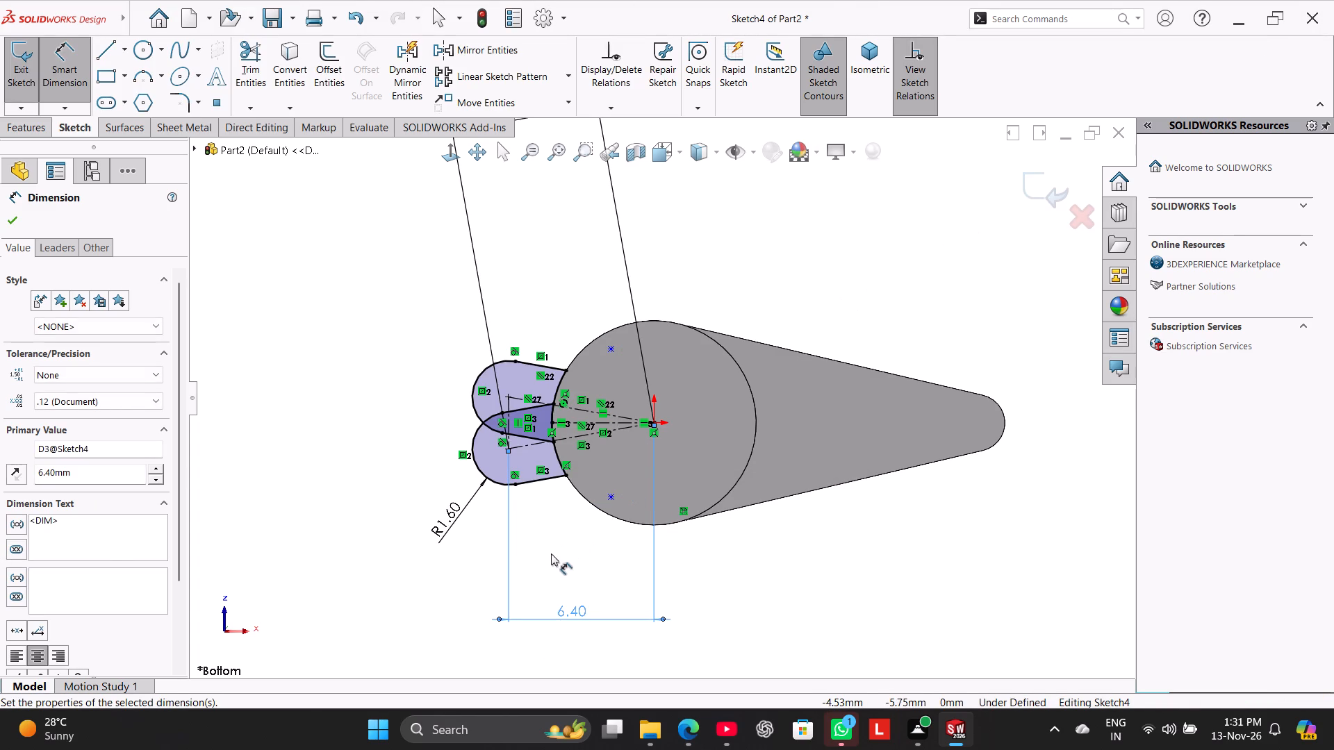
# Set the horizontal distance between the hub centre and the lower ear's arc centre to 6.4/2, i.e. 3.2 mm.
pyautogui.doubleClick(574, 611)
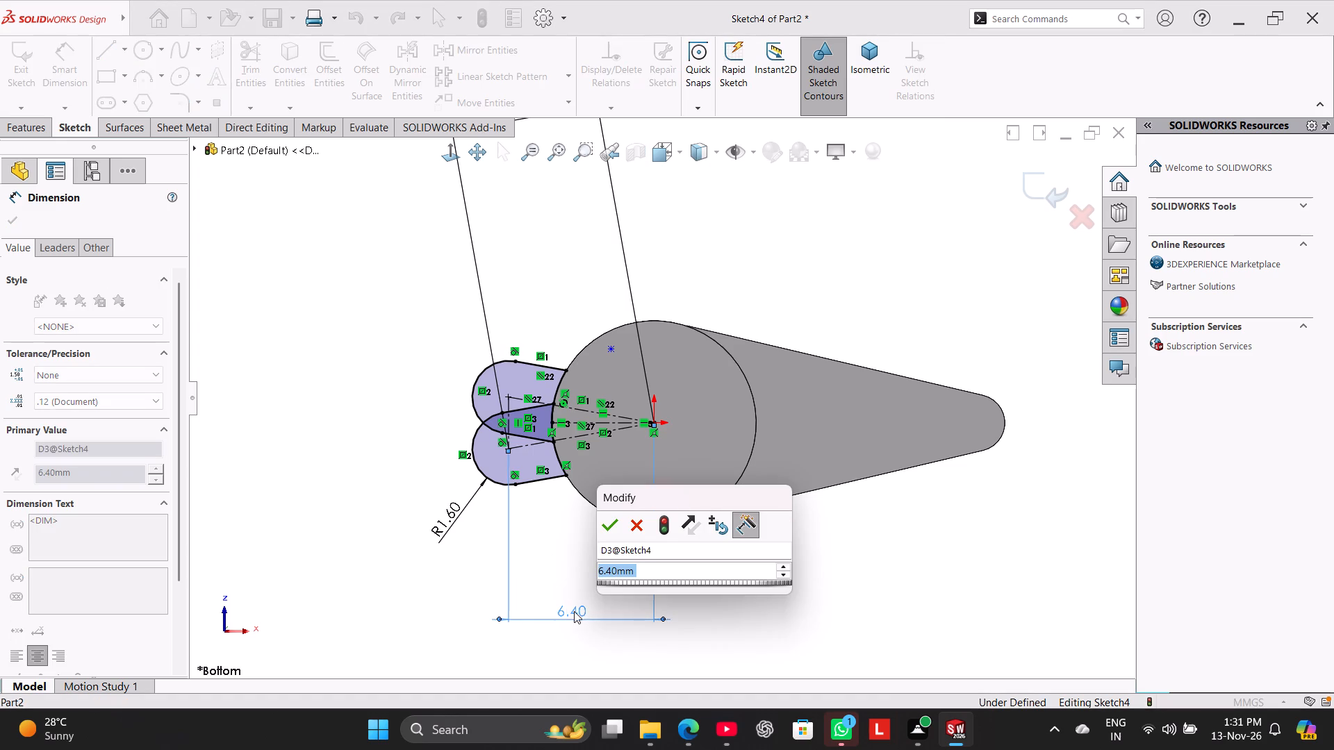
pyautogui.write('6.4')
pyautogui.write('/2')
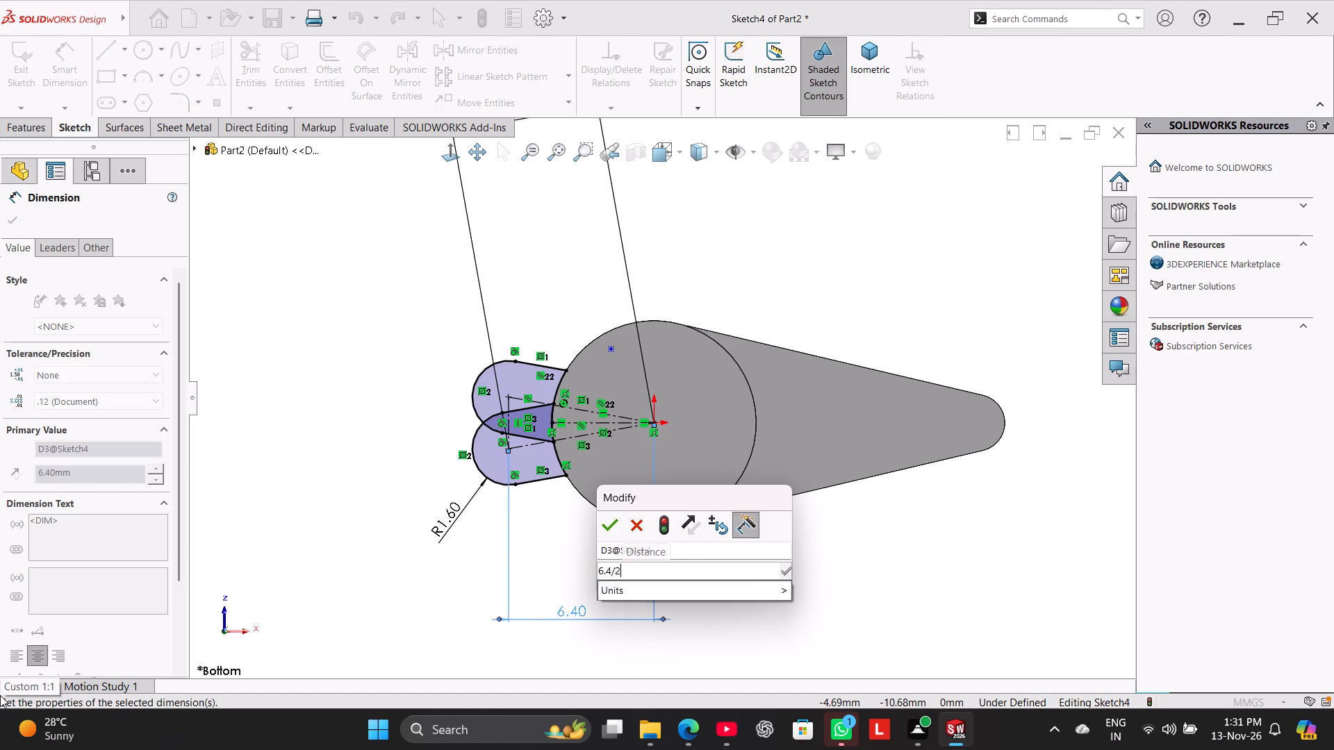
pyautogui.press('Return')
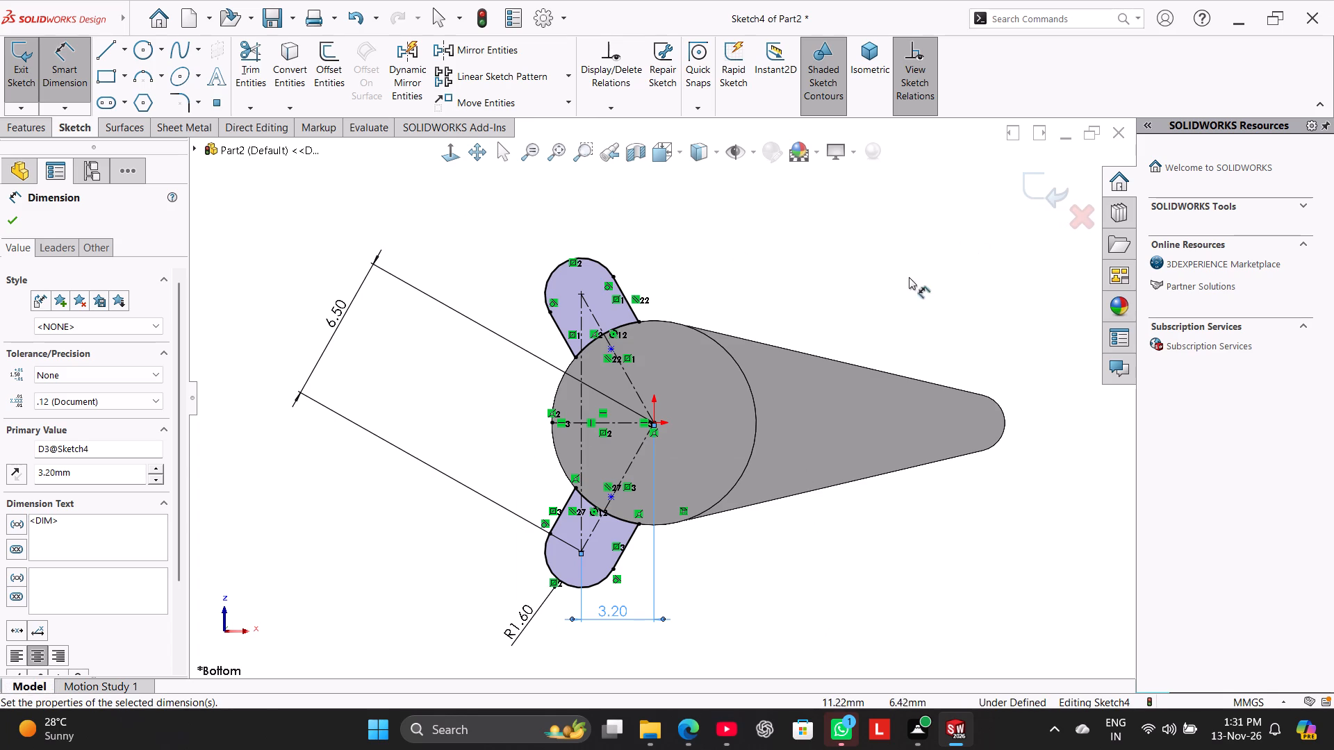
pyautogui.rightClick(877, 278)
pyautogui.click(939, 328)
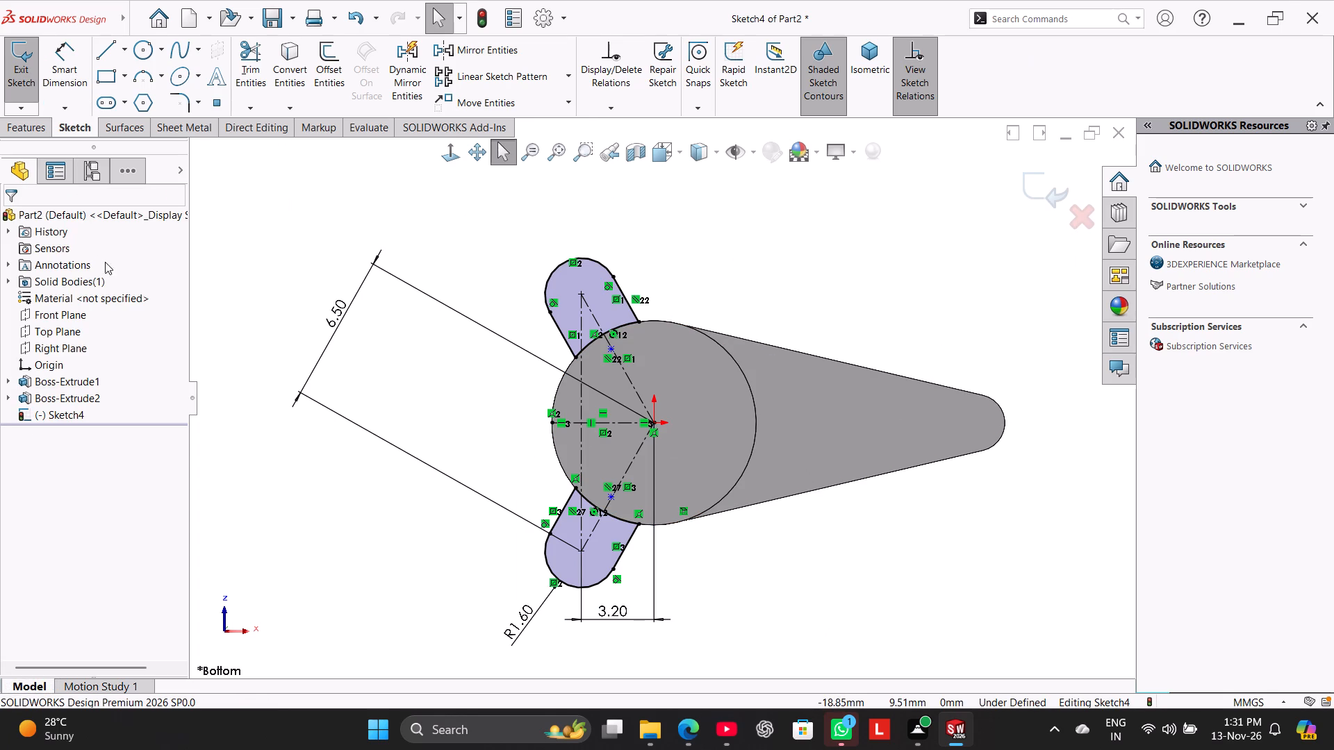
# Move the two loose sketch points onto the upper and lower ears' arc centres so each becomes coincident.
pyautogui.moveTo(614, 347); pyautogui.dragTo(609, 315)
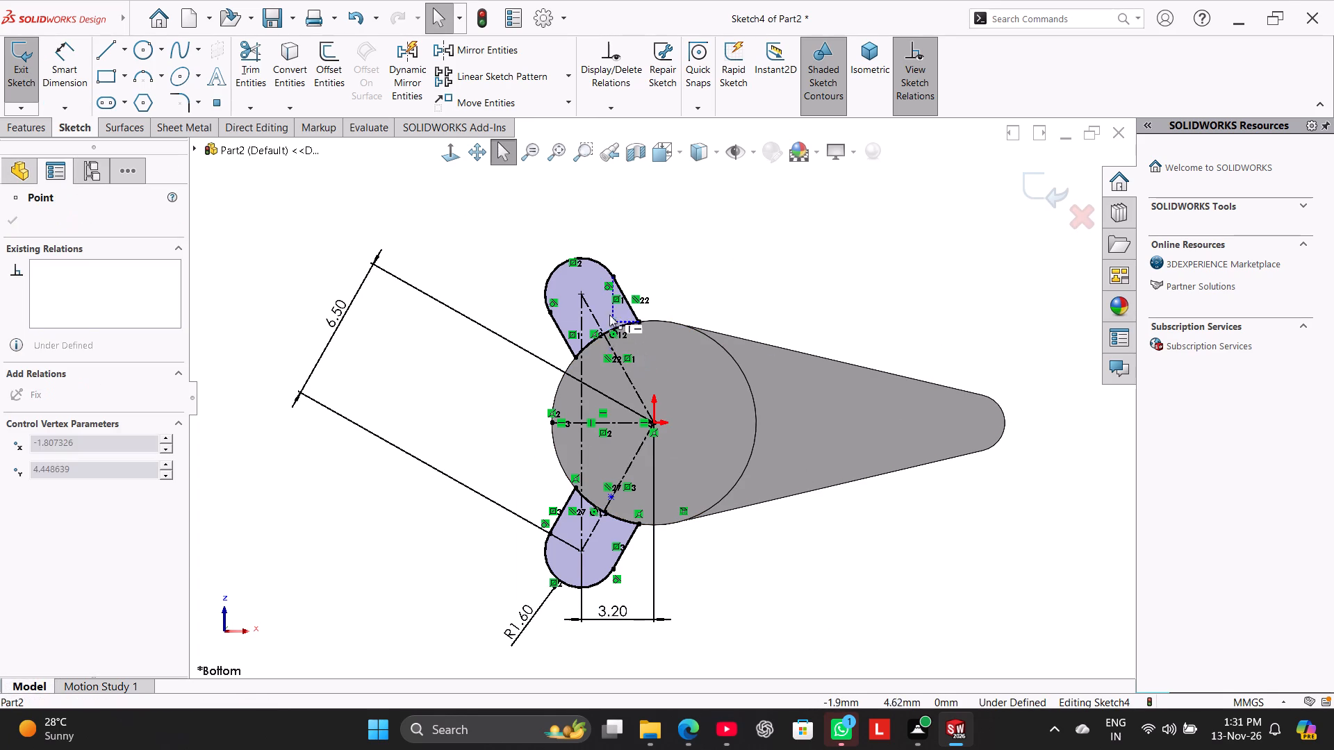
pyautogui.moveTo(609, 315); pyautogui.dragTo(583, 297)
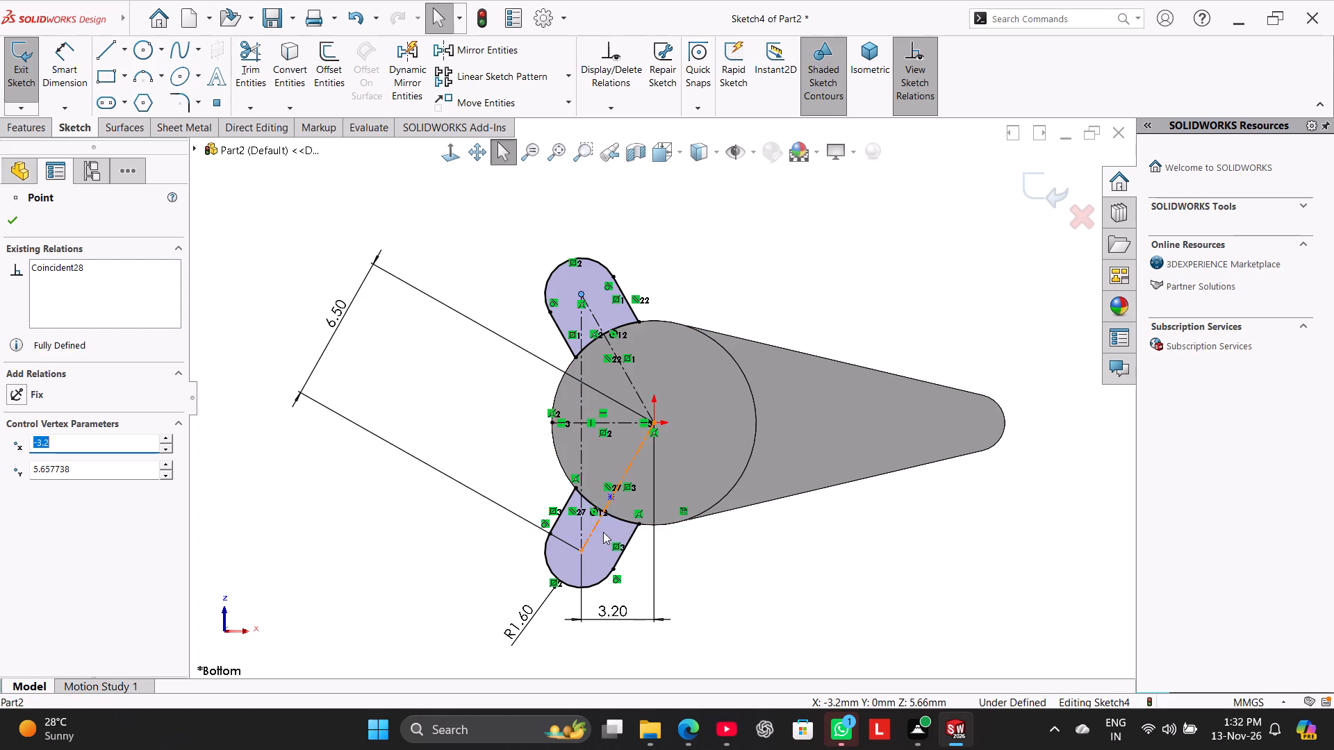
pyautogui.moveTo(611, 499); pyautogui.dragTo(580, 549)
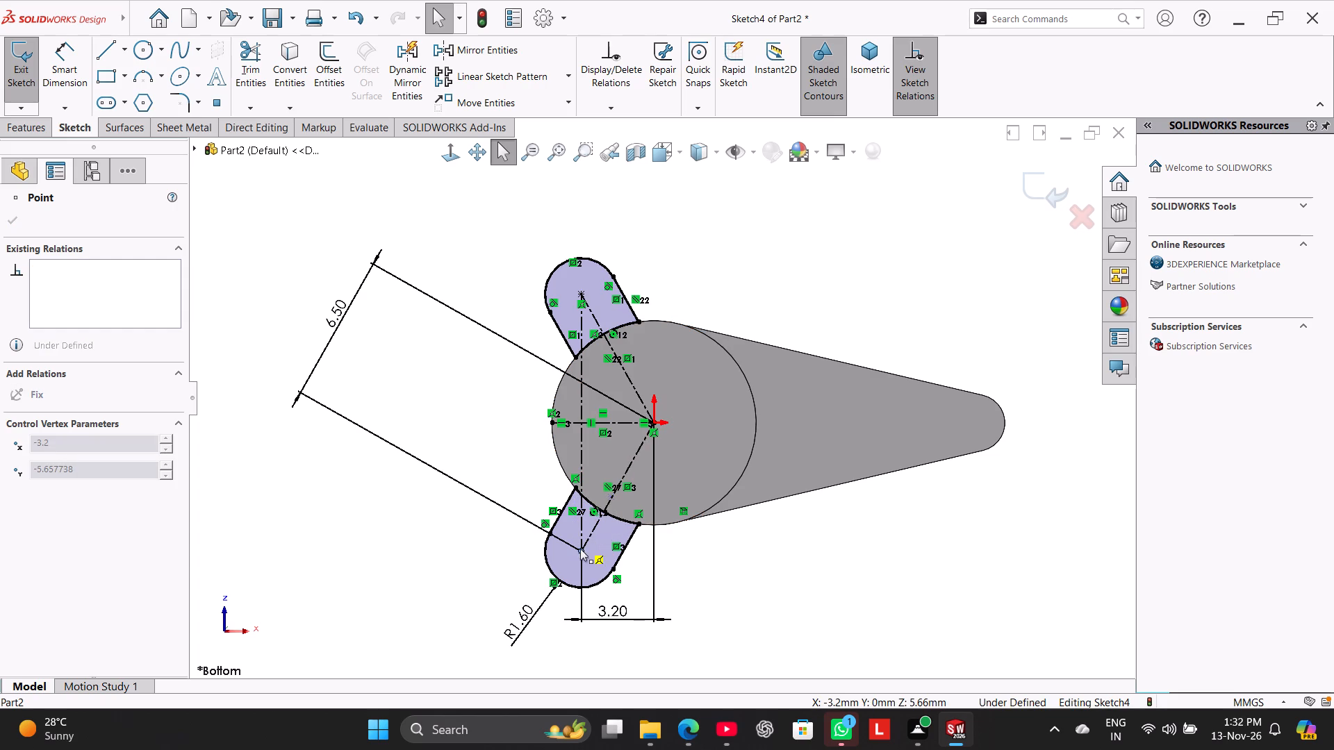
pyautogui.moveTo(580, 549); pyautogui.dragTo(582, 549)
pyautogui.click(492, 426)
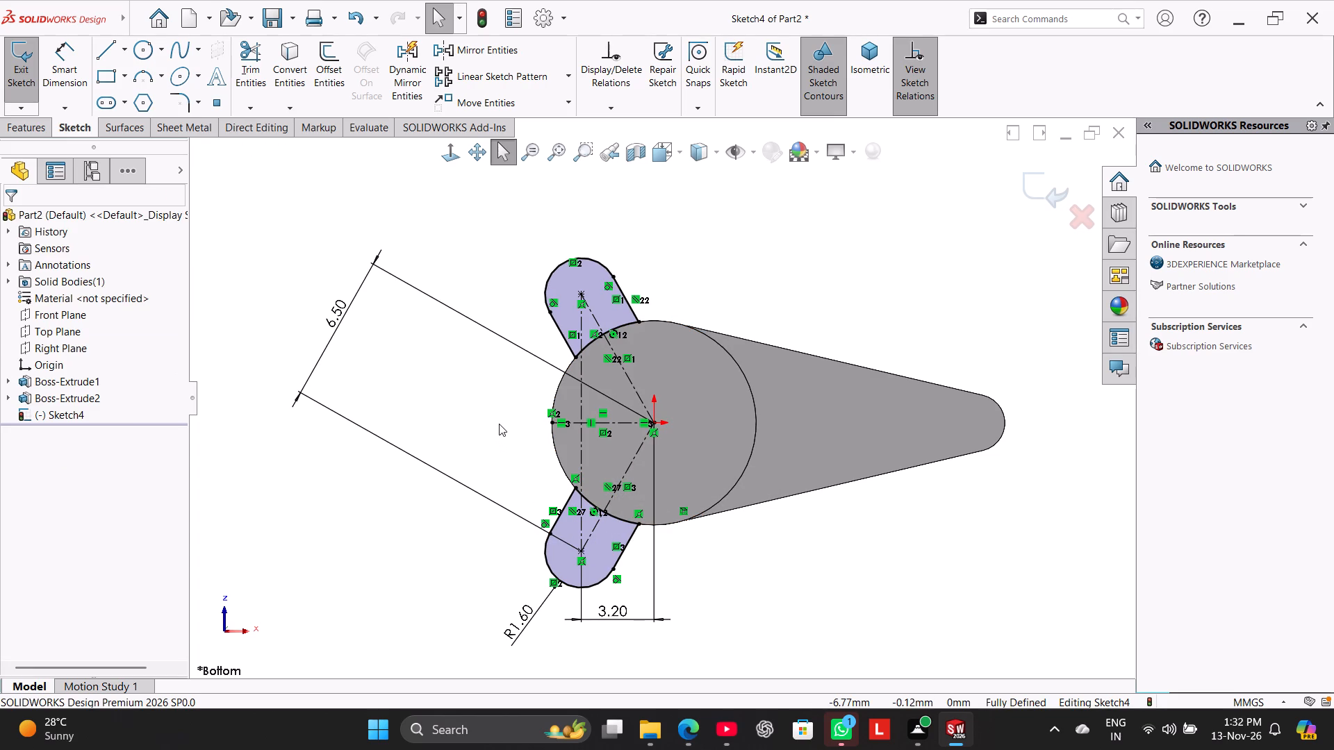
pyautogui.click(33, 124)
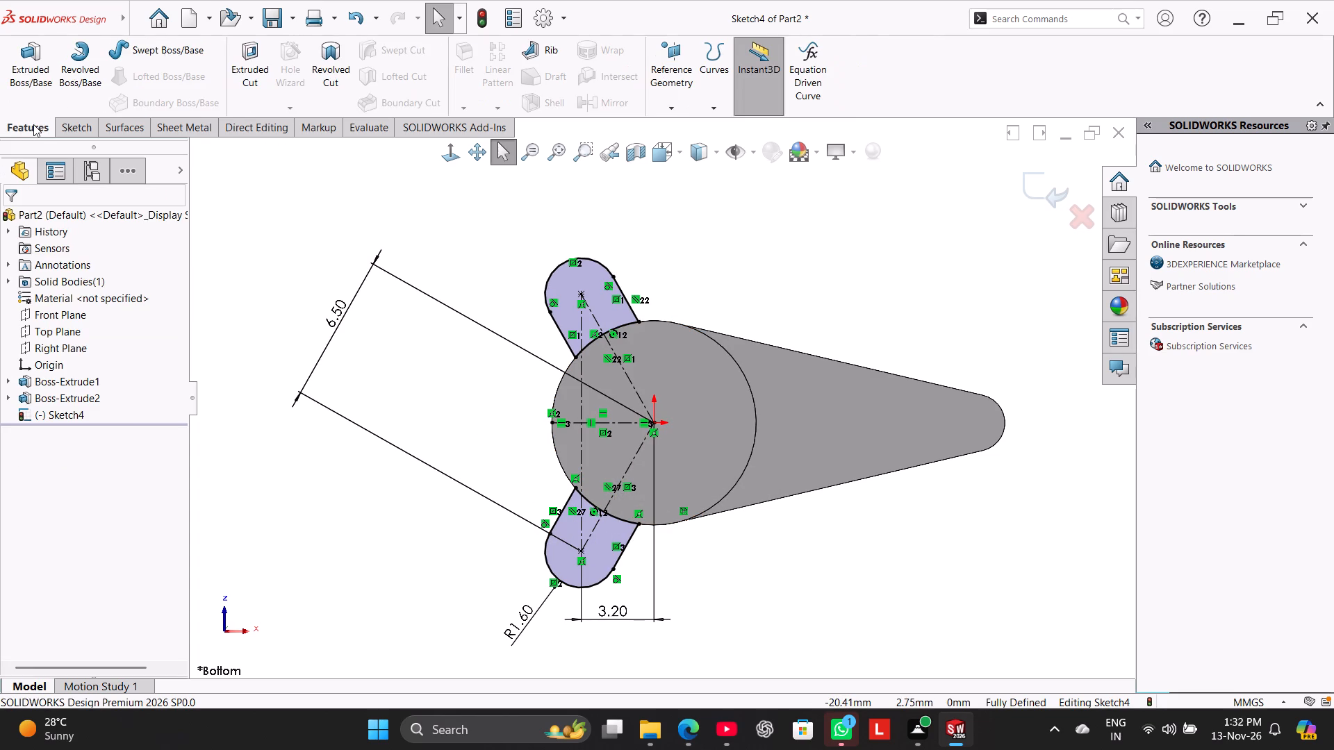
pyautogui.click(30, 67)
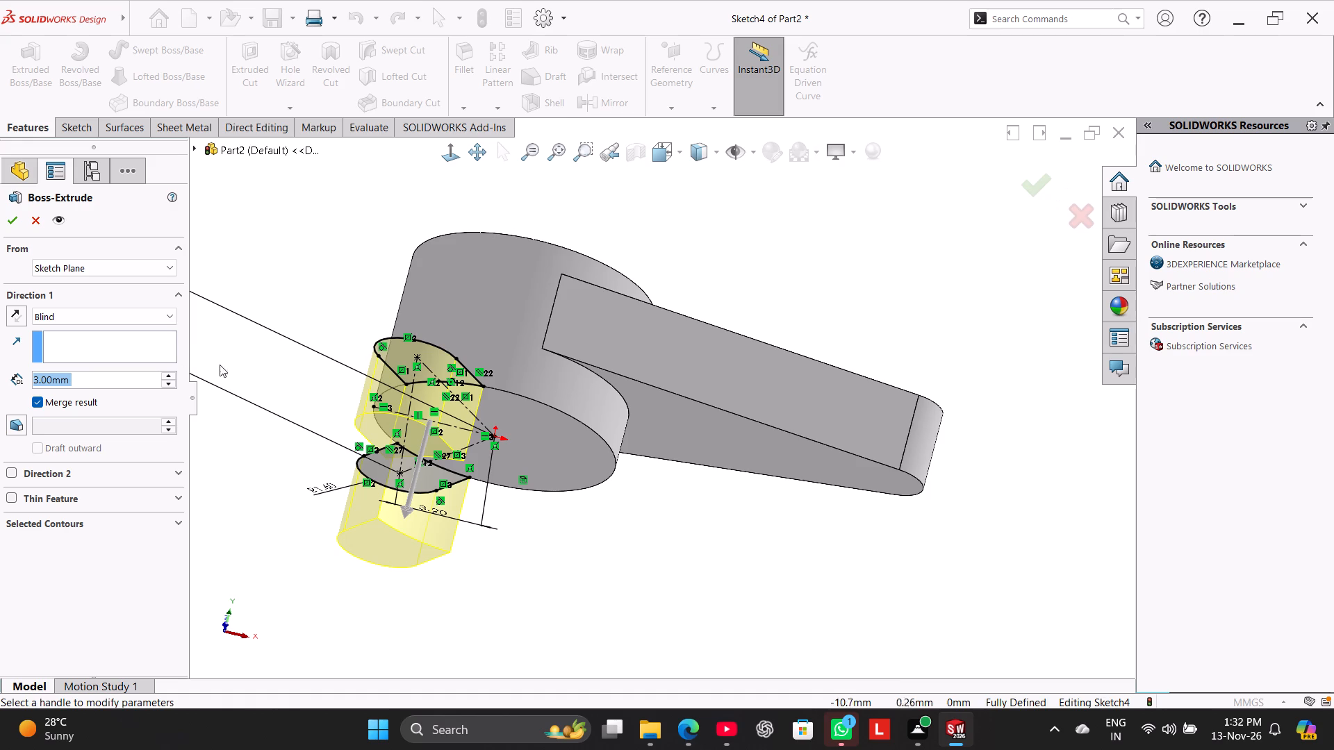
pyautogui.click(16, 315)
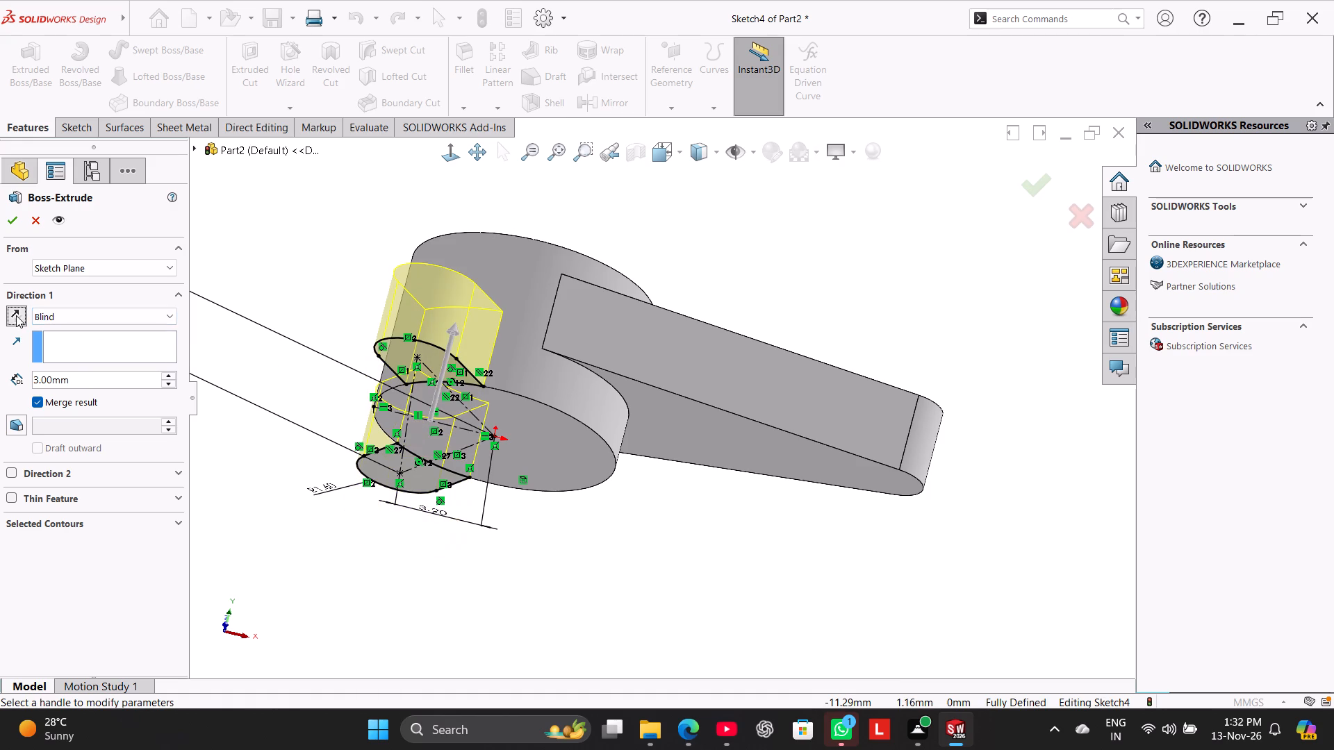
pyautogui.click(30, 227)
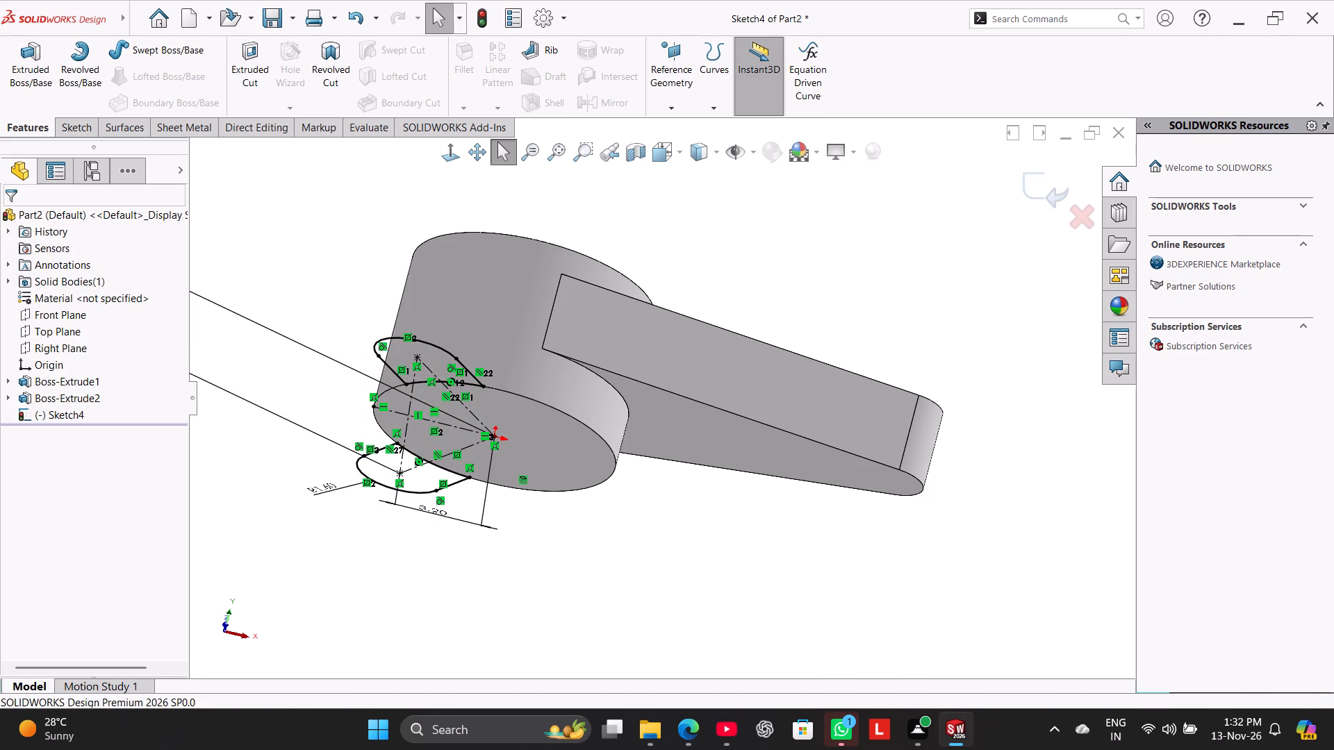
# Hide the sketch relation symbols in the ear sketch.
pyautogui.click(82, 126)
pyautogui.click(914, 75)
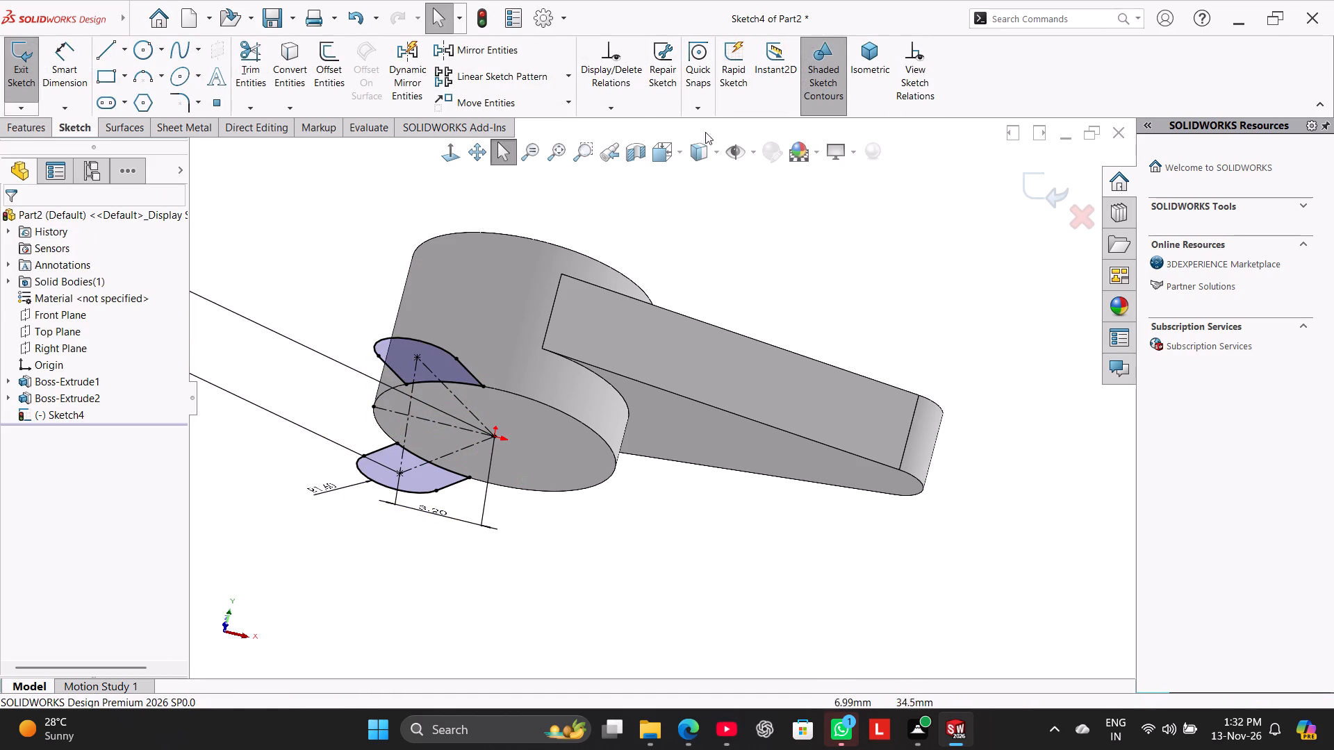
# Extrude both ear profiles 1.6 mm blind with the direction reversed, upward alongside the hub, merging the result.
pyautogui.click(10, 128)
pyautogui.click(18, 81)
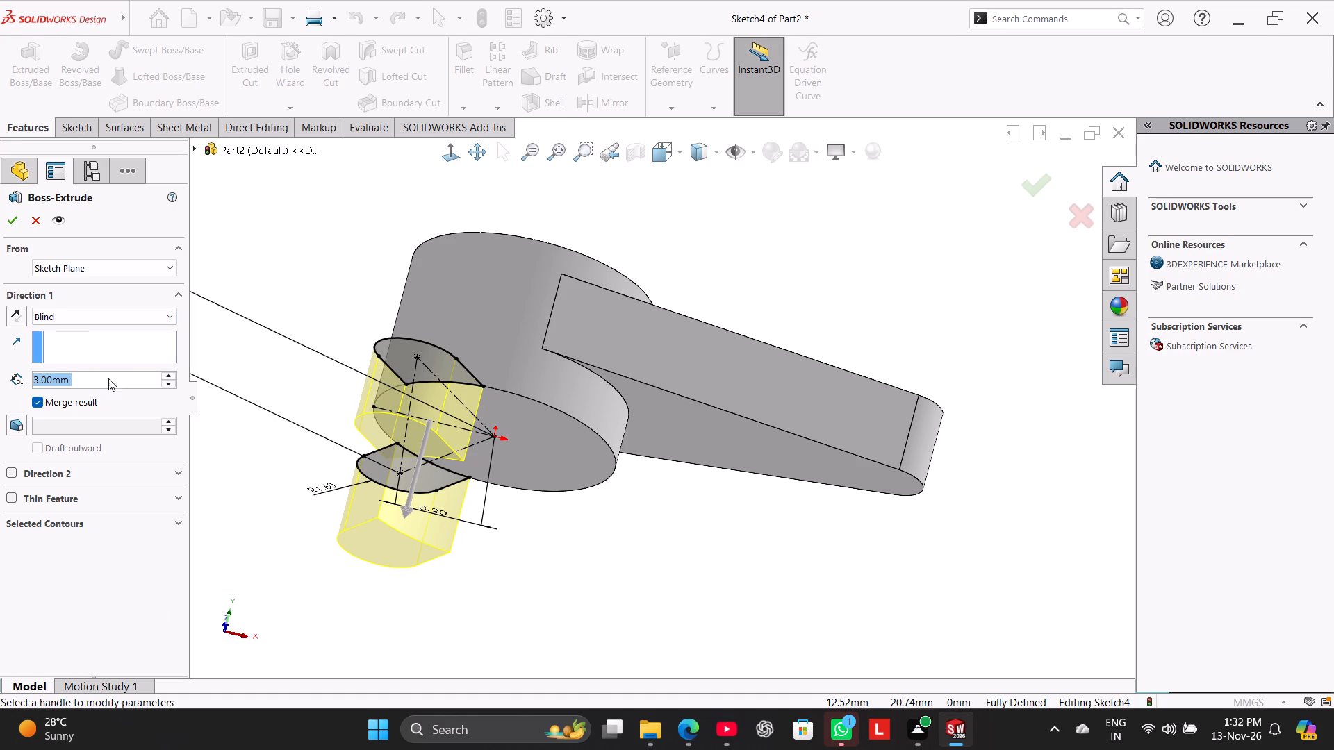
pyautogui.press('1')
pyautogui.press('.')
pyautogui.press('6')
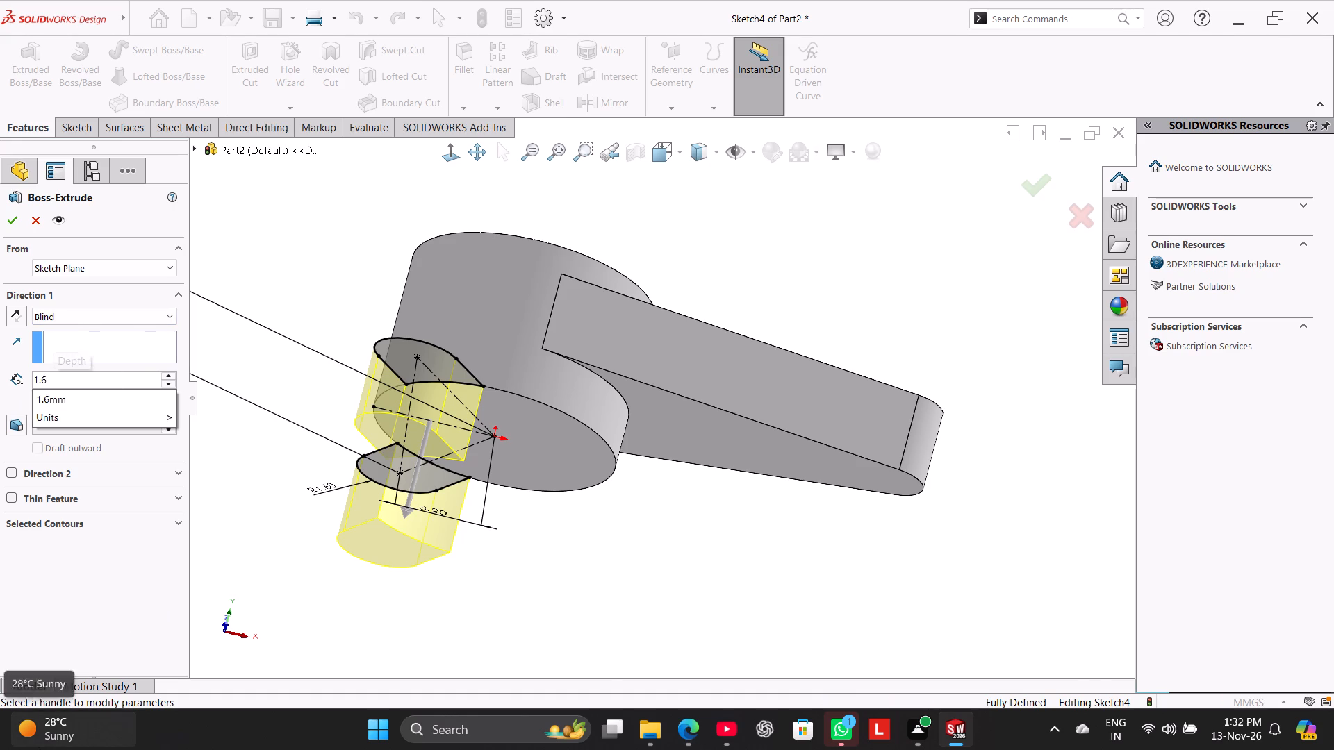
pyautogui.press('Return')
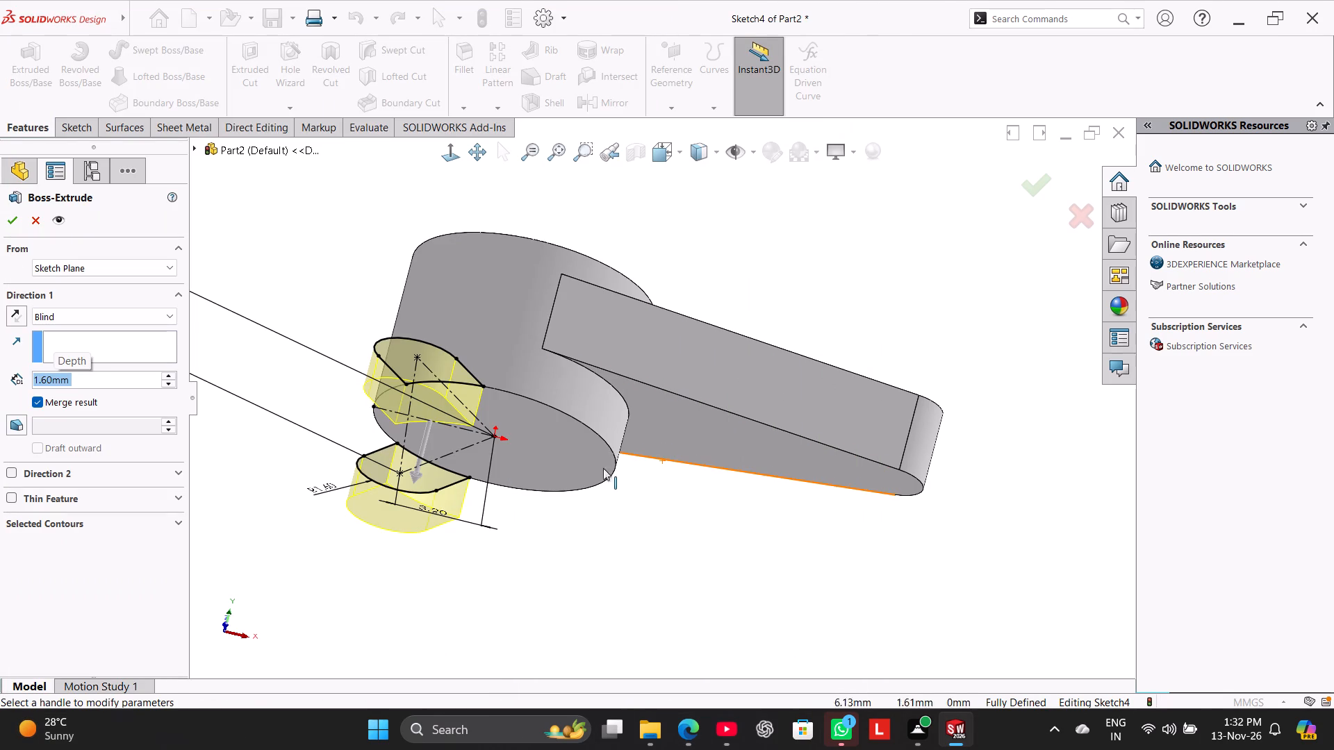
pyautogui.click(365, 253)
pyautogui.moveTo(377, 239); pyautogui.dragTo(365, 345, button='middle')
pyautogui.click(22, 315)
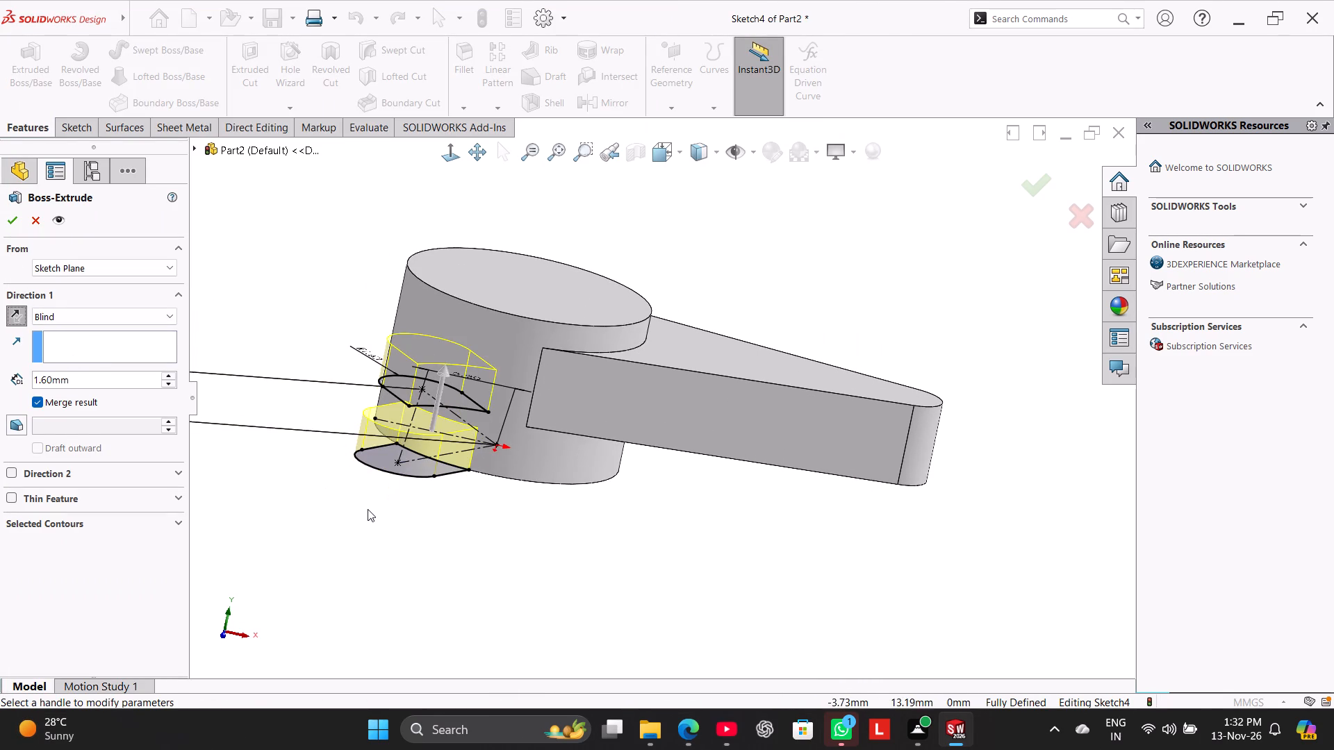
pyautogui.moveTo(375, 515); pyautogui.dragTo(395, 497, button='middle')
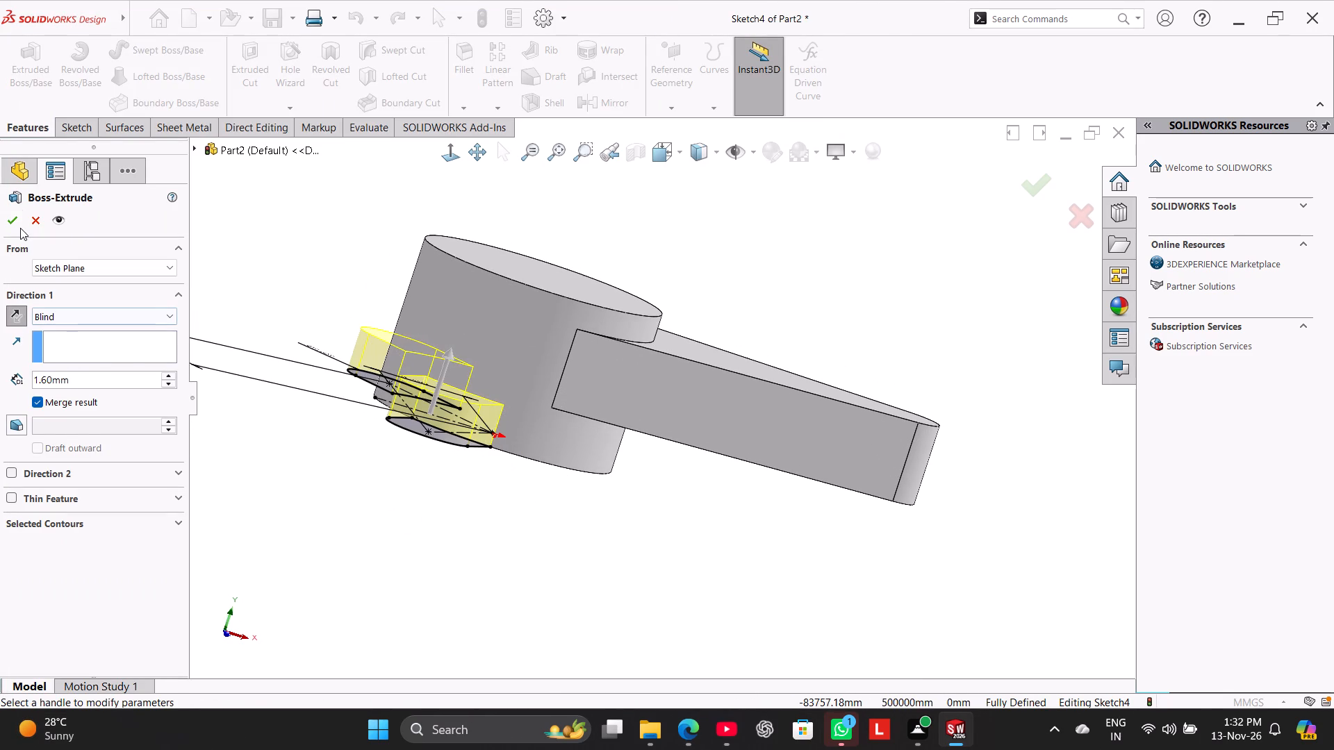
pyautogui.click(20, 228)
pyautogui.click(336, 458)
# Edit the ear extrusion's sketch and draw a circle at each ear's arc centre, about 2.2 mm diameter on the lower ear and 1.7 mm on the upper.
pyautogui.moveTo(377, 510); pyautogui.dragTo(349, 617, button='middle')
pyautogui.scroll(1, 349, 617)
pyautogui.moveTo(343, 592); pyautogui.dragTo(505, 460, button='right')
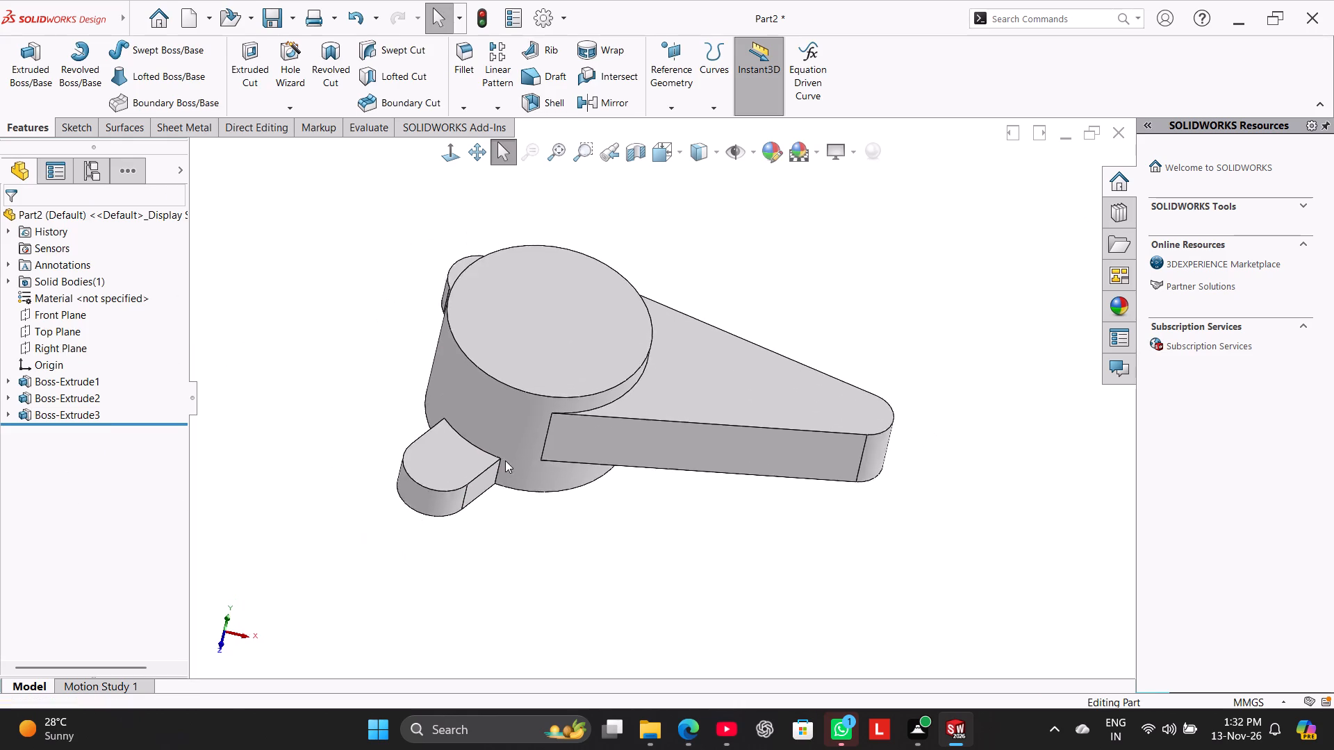
pyautogui.moveTo(505, 460); pyautogui.dragTo(527, 443, button='right')
pyautogui.rightClick(67, 418)
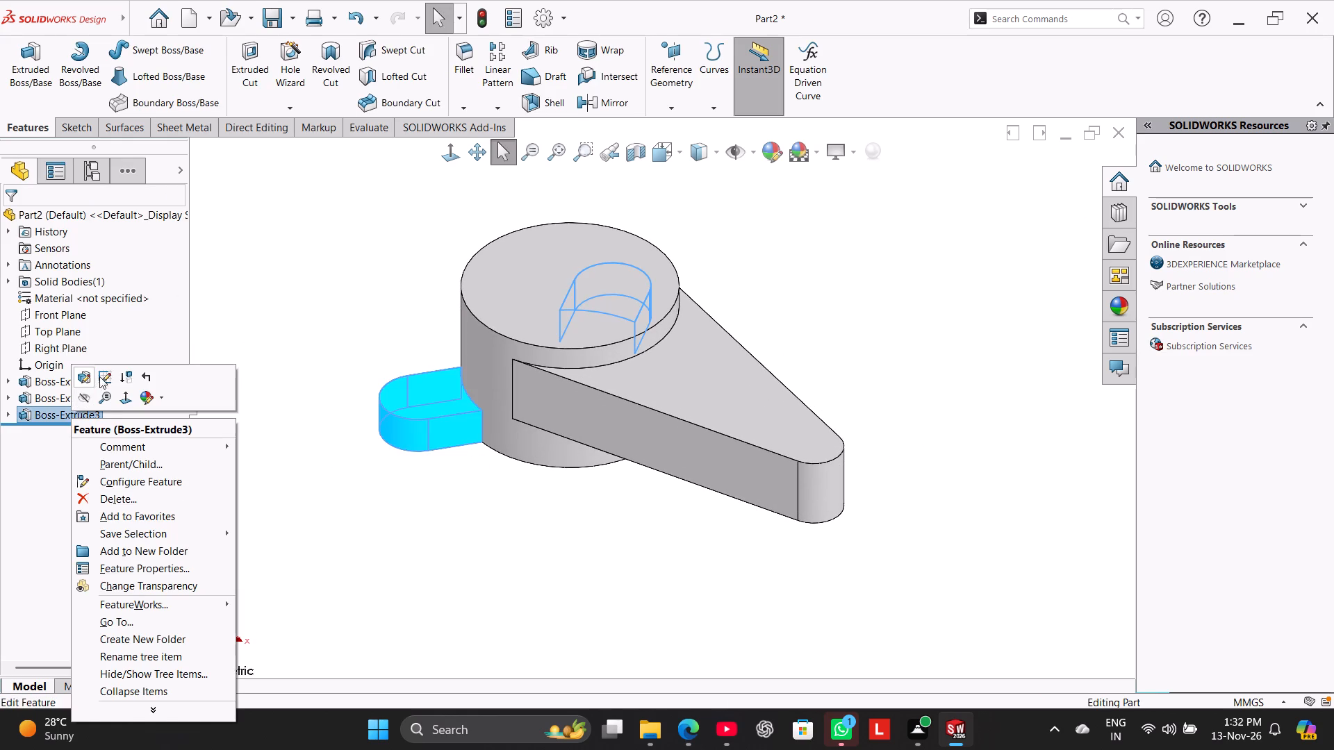
pyautogui.click(104, 375)
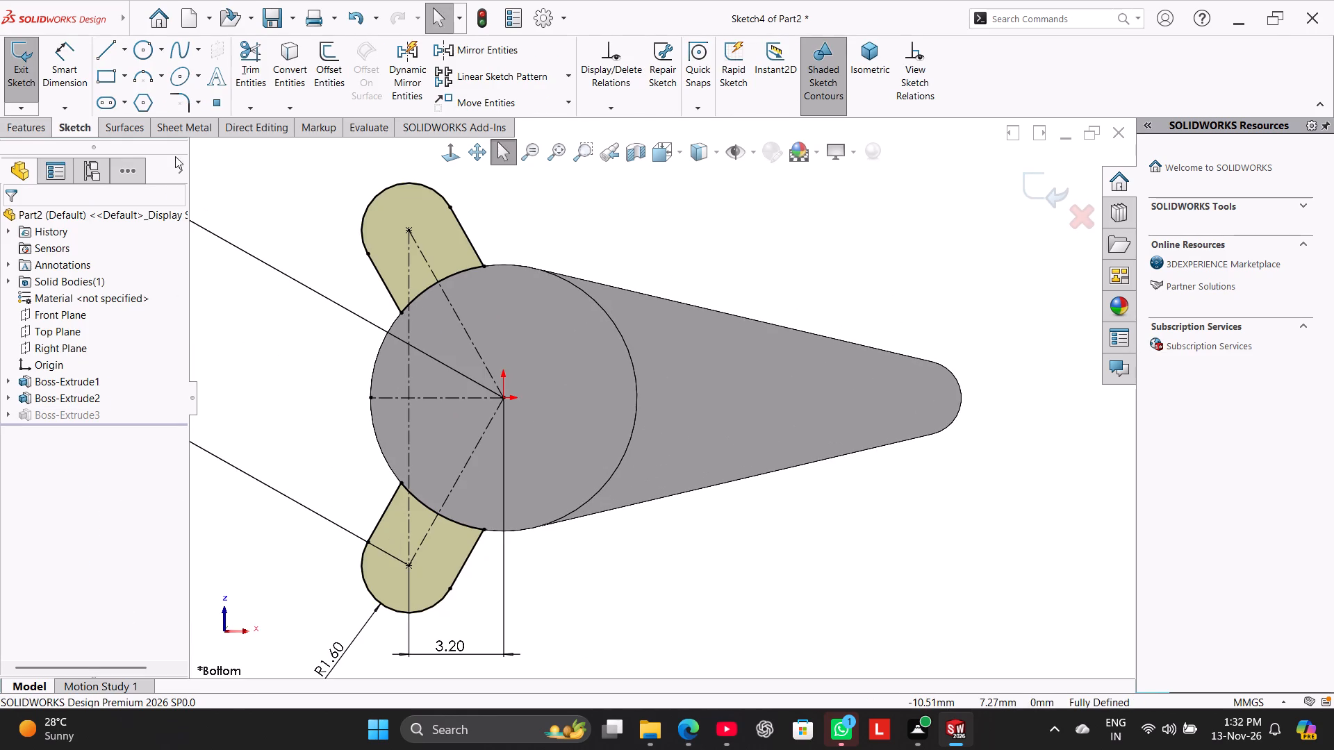
pyautogui.click(138, 49)
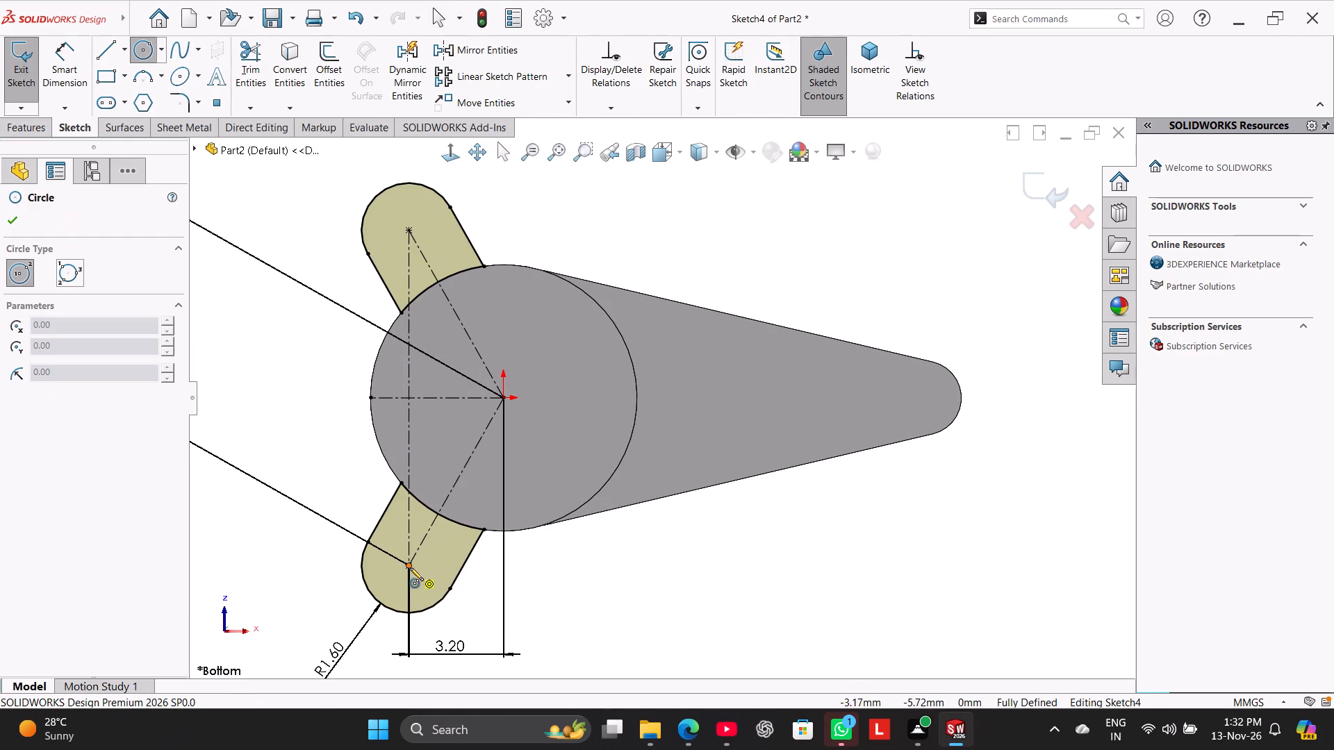
pyautogui.click(410, 567)
pyautogui.click(431, 587)
pyautogui.click(407, 233)
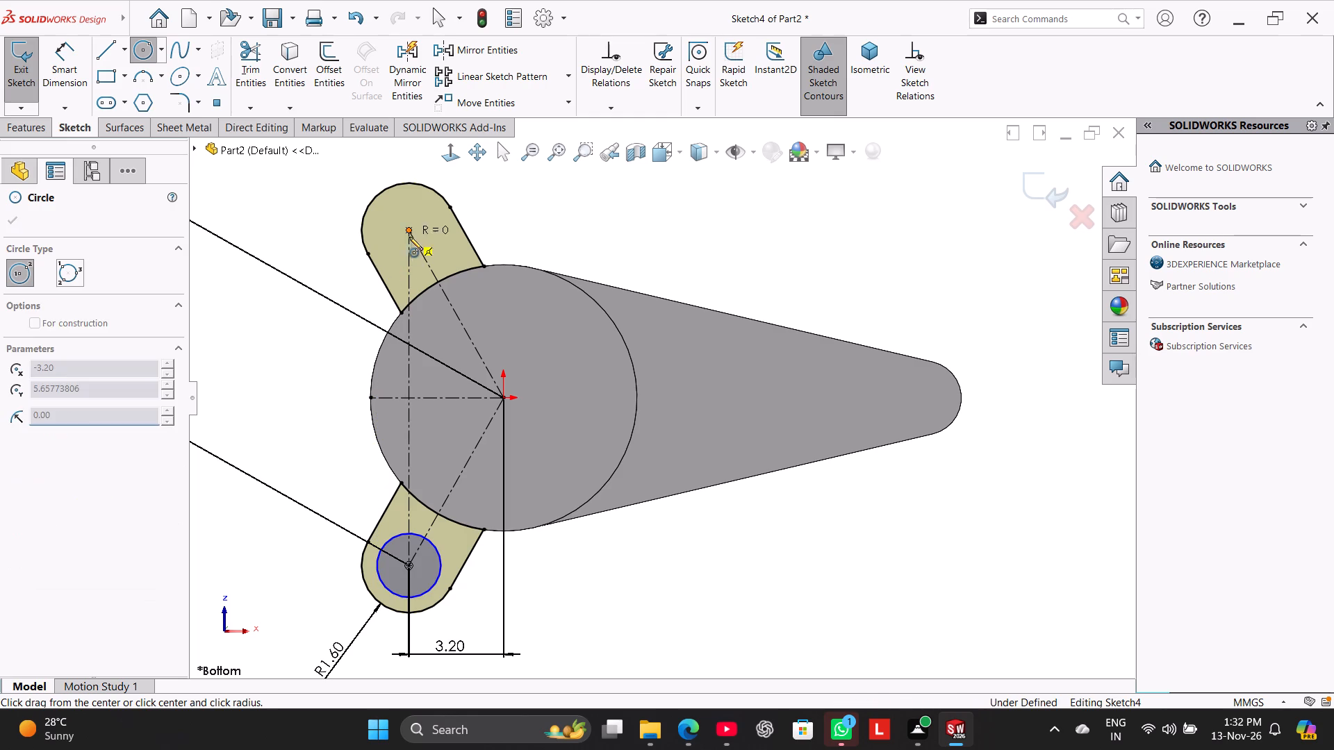
pyautogui.click(419, 256)
# Dimension the lower ear's circle with a diameter of 1.4 mm.
pyautogui.scroll(2, 386, 387)
pyautogui.click(75, 72)
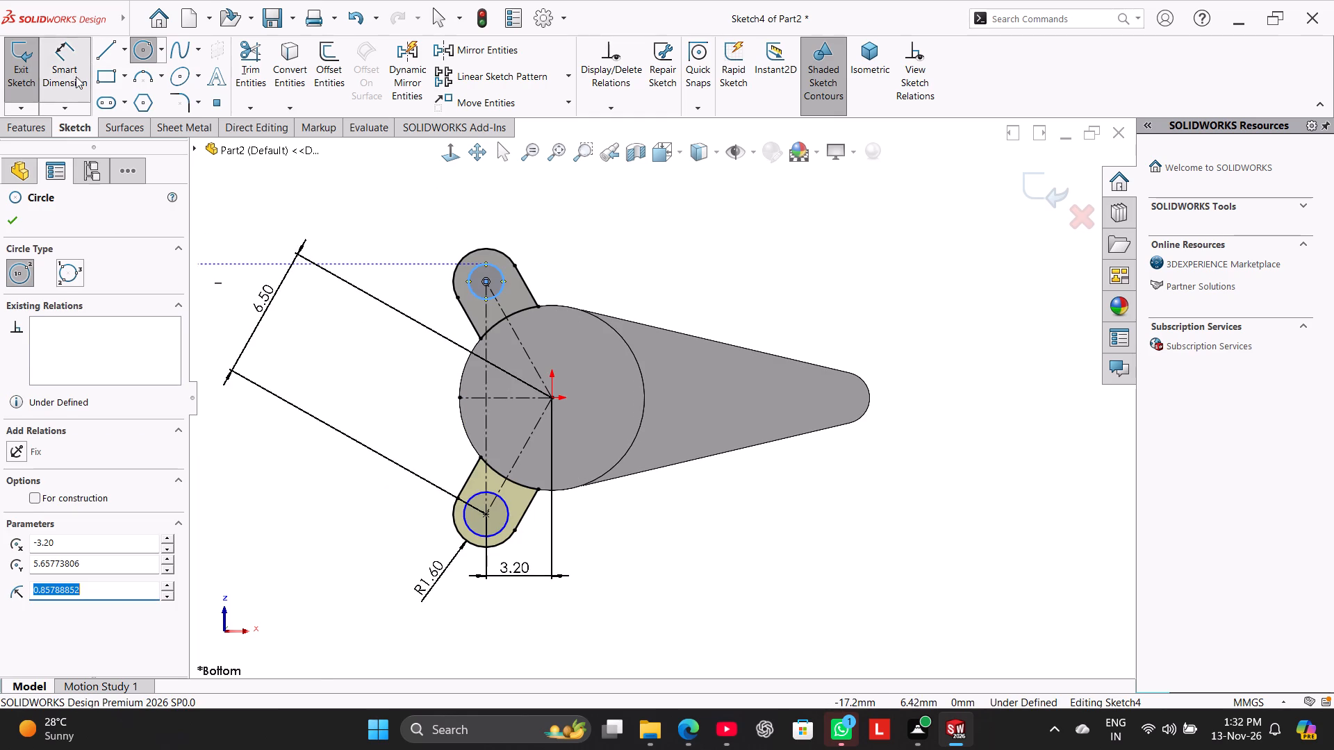
pyautogui.click(498, 531)
pyautogui.click(382, 531)
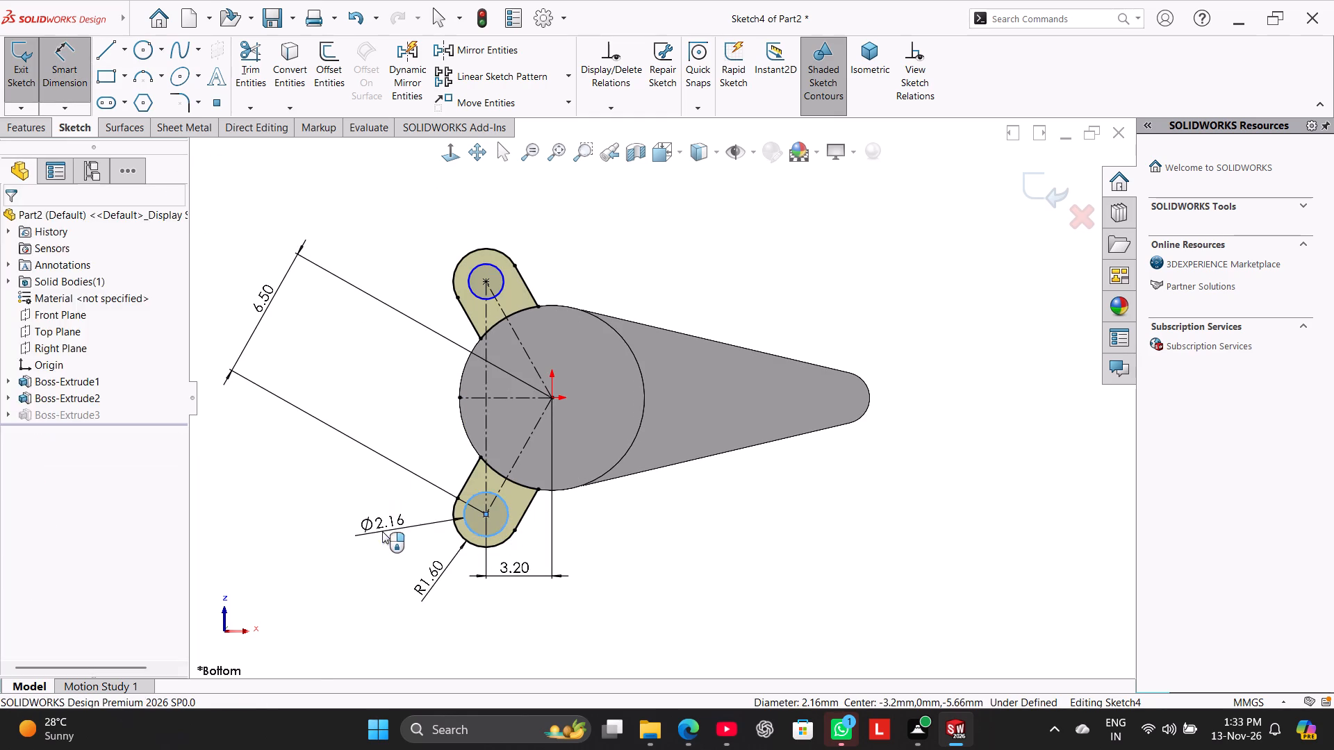
pyautogui.write('1.4')
pyautogui.press('Return')
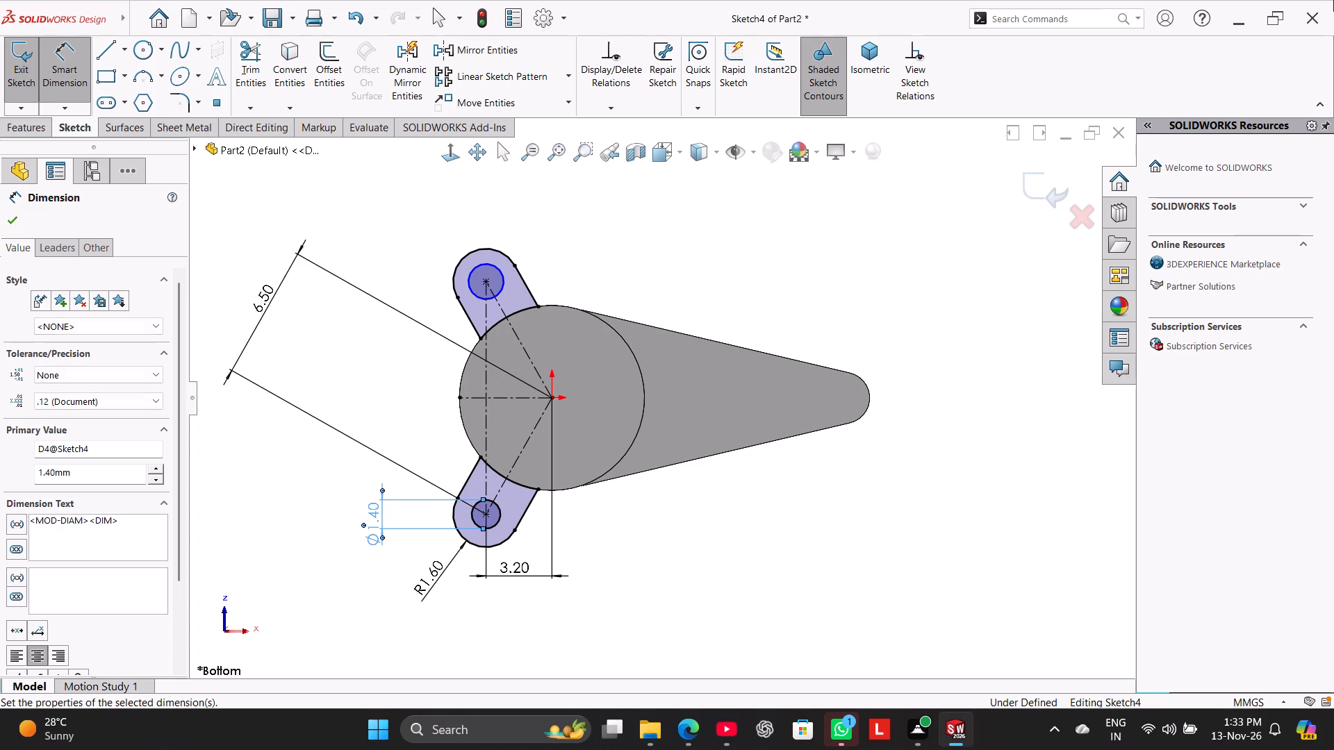
pyautogui.rightClick(680, 253)
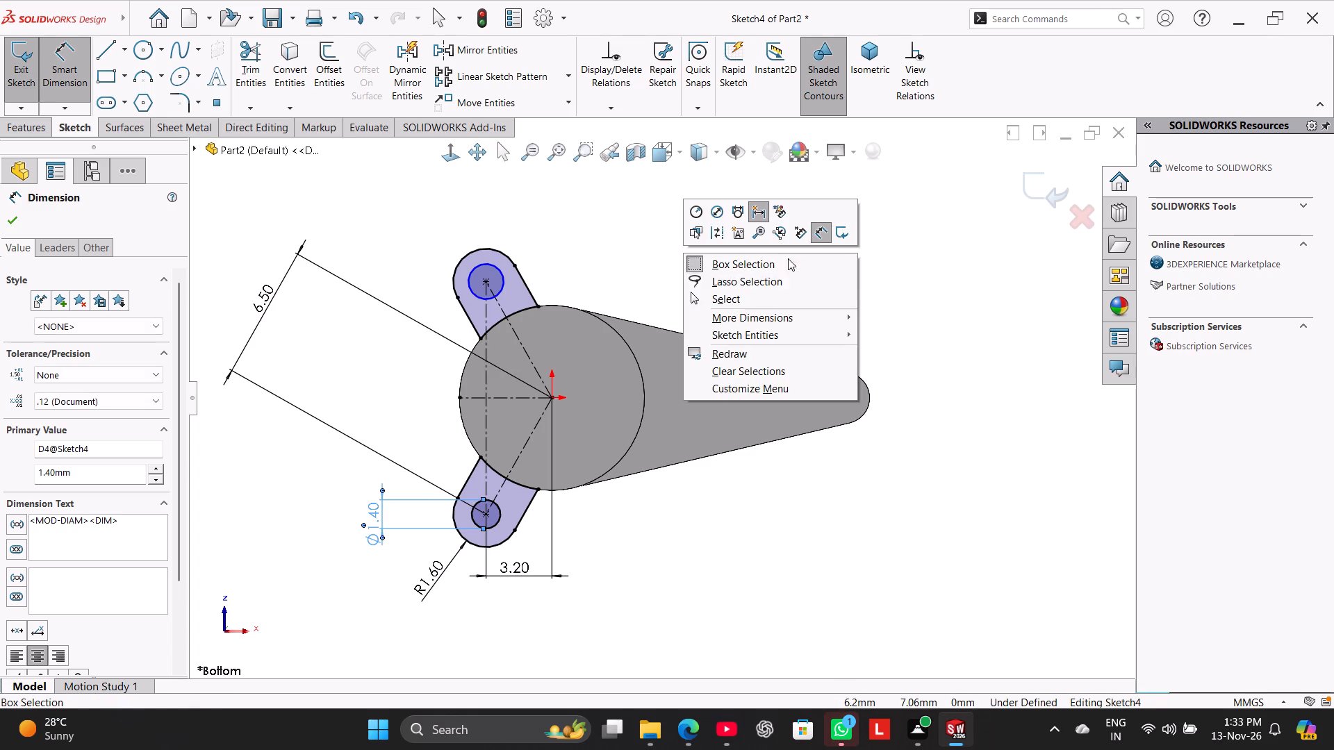
pyautogui.click(762, 301)
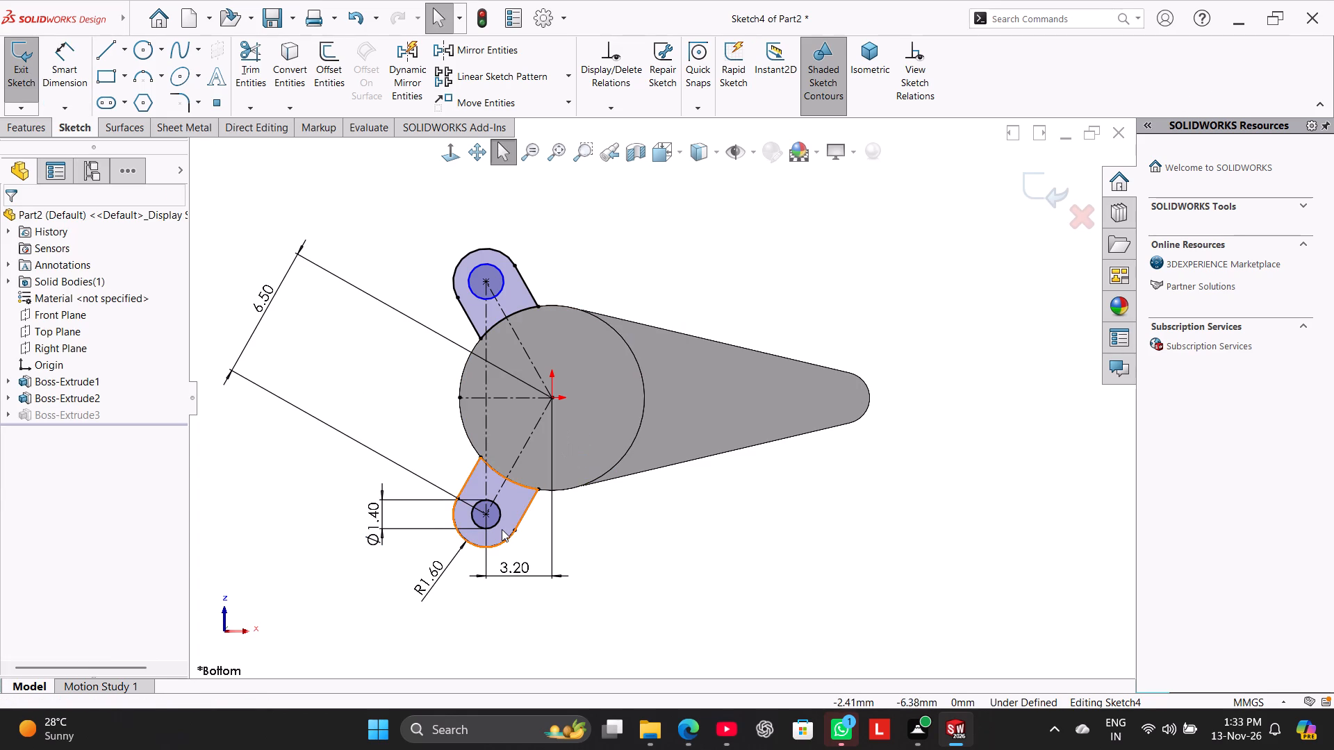
# Make the upper ear's circle equal to the lower ear's circle and exit the sketch to rebuild the ears.
pyautogui.keyDown('ctrl'); pyautogui.click(501, 523); pyautogui.keyUp('ctrl')
pyautogui.keyDown('ctrl'); pyautogui.click(507, 286); pyautogui.keyUp('ctrl')
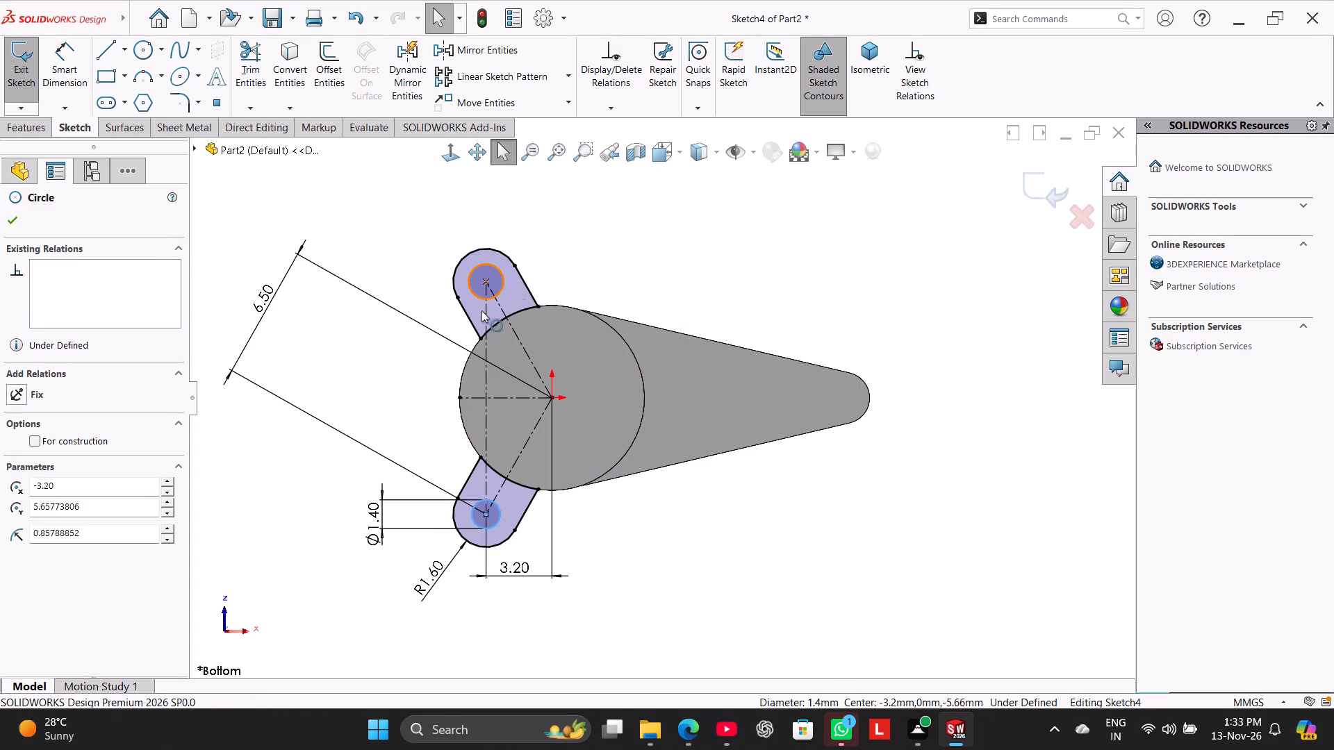
pyautogui.click(38, 529)
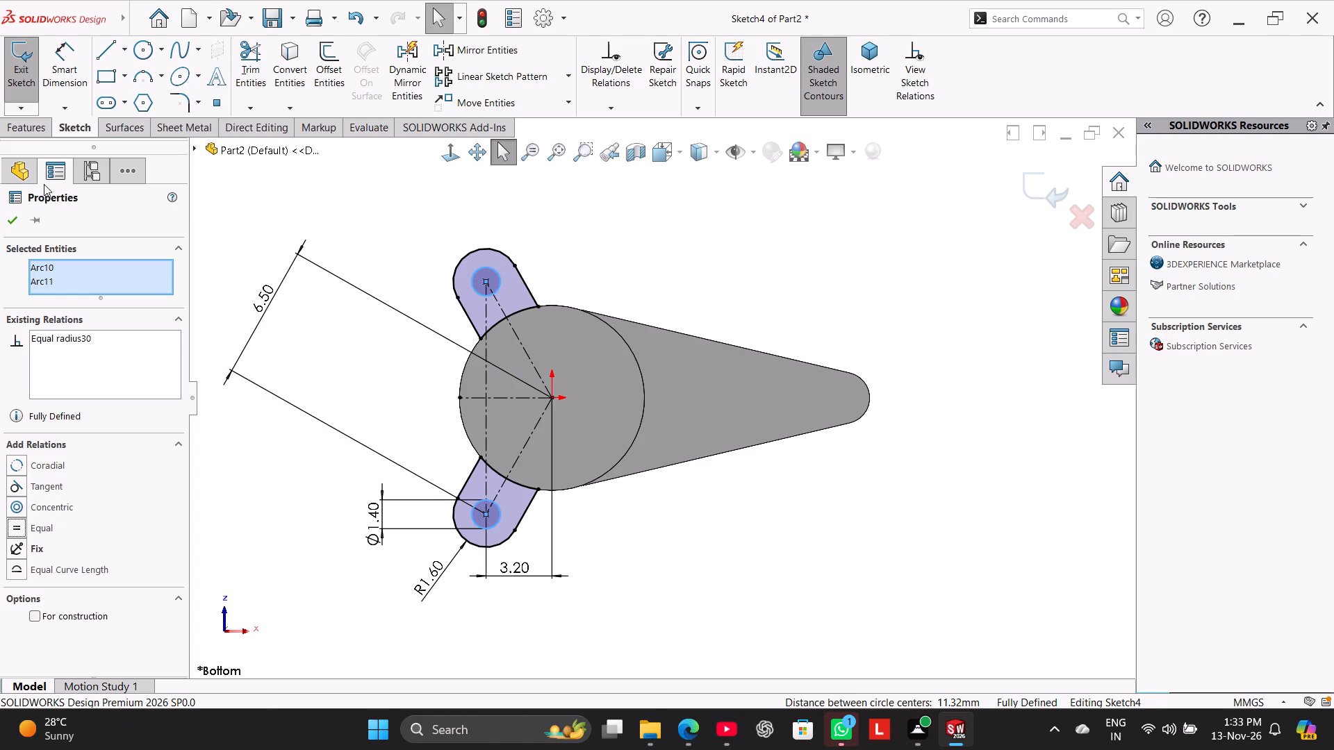
pyautogui.click(206, 225)
pyautogui.click(11, 73)
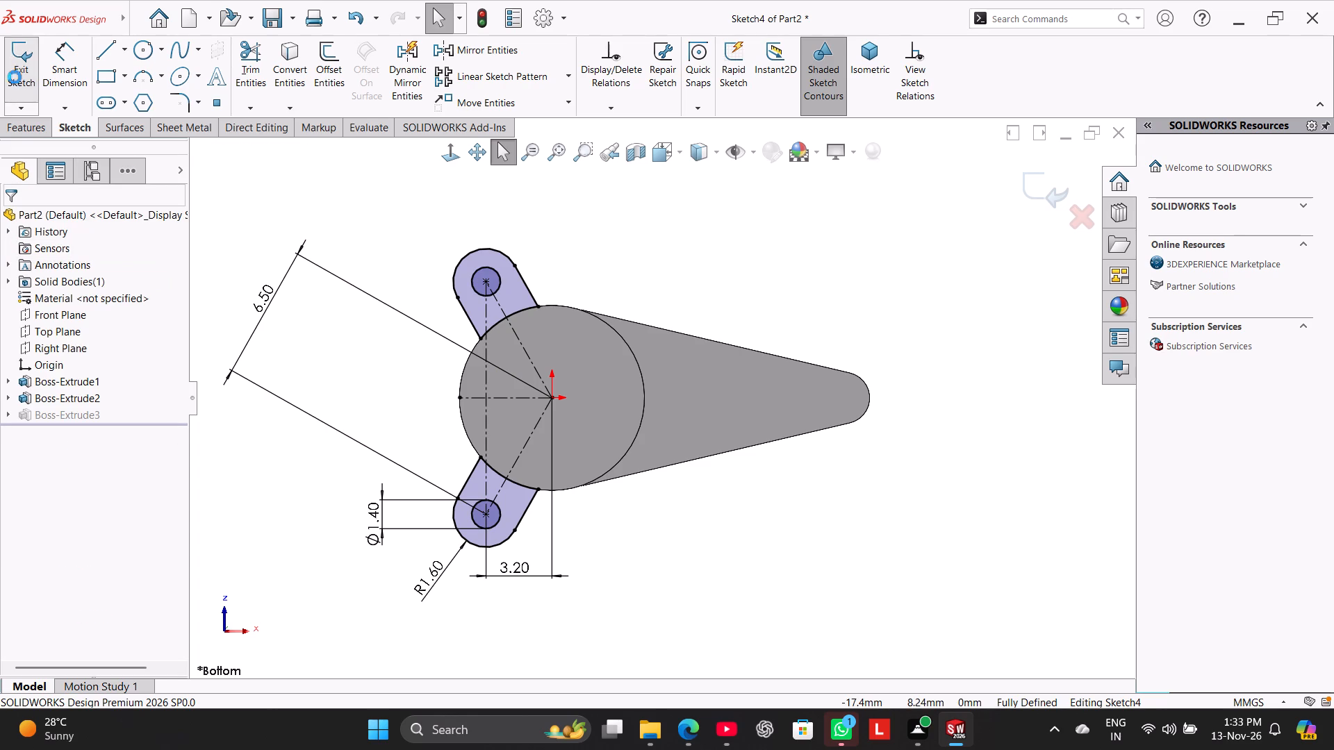
# Start a sketch on the Front Plane and draw a horizontal slot across the hub's ear-side edge, about 5.2 mm between centres and 2.1 mm wide.
pyautogui.moveTo(312, 495); pyautogui.dragTo(464, 362, button='right')
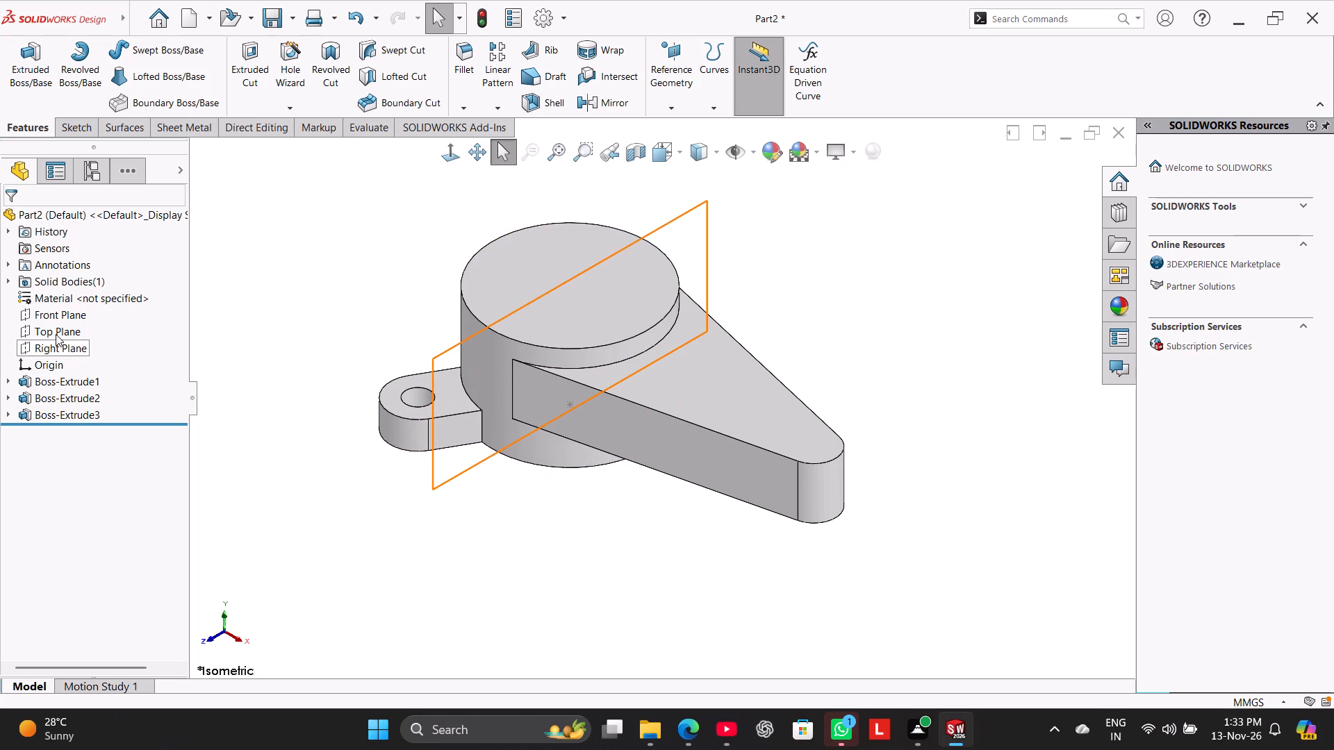
pyautogui.click(61, 312)
pyautogui.click(81, 287)
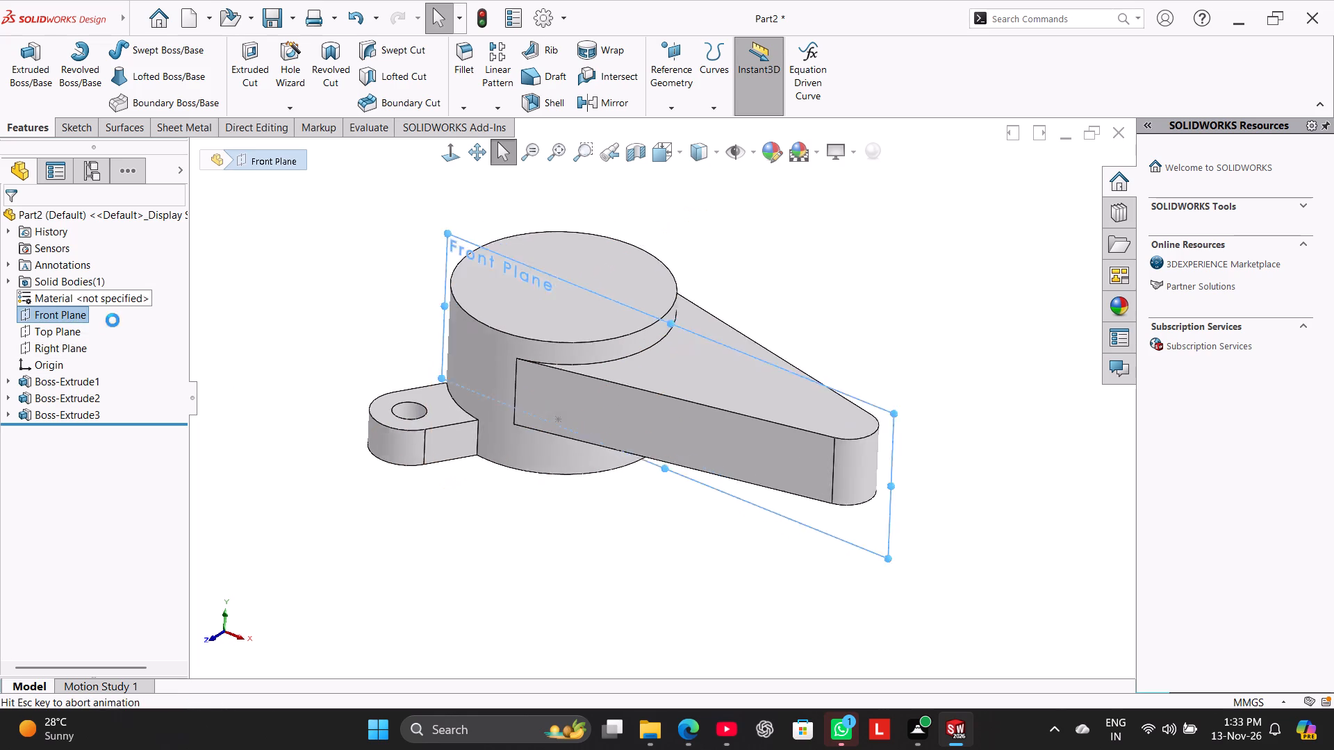
pyautogui.click(295, 431)
pyautogui.scroll(2, 331, 316)
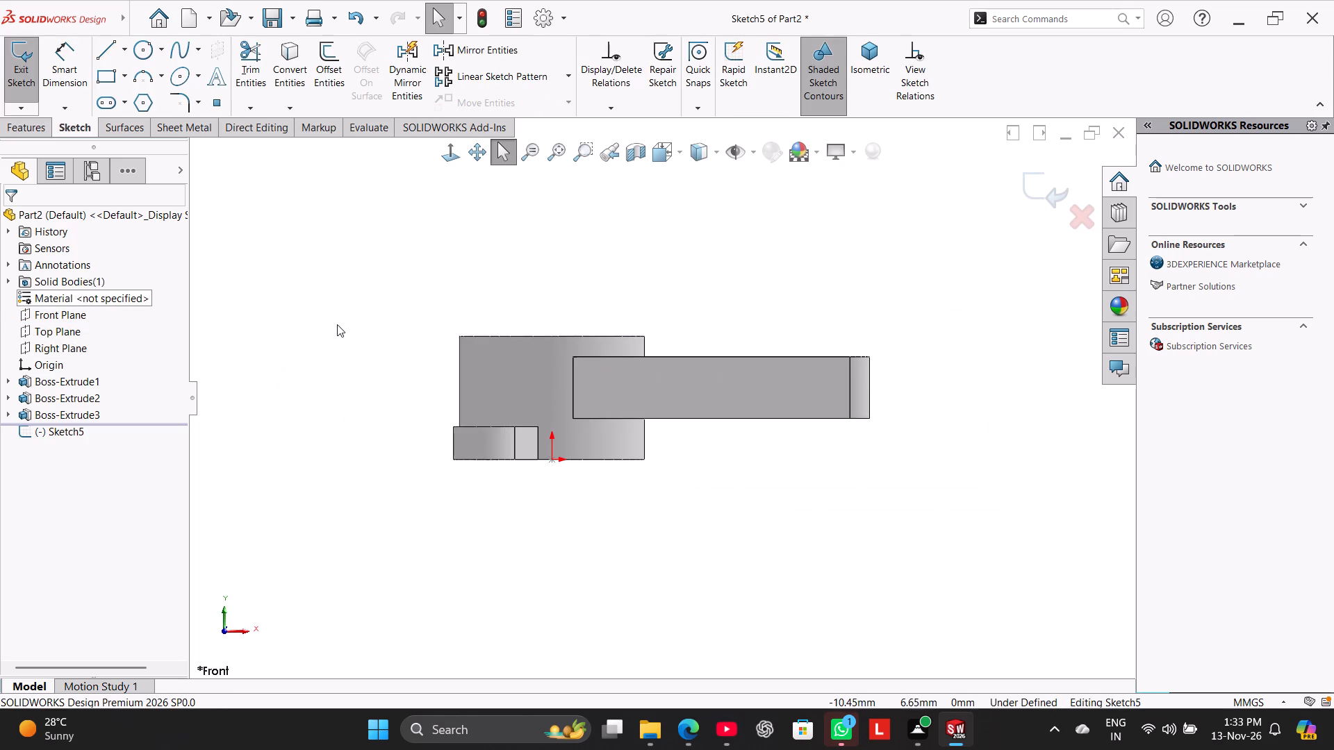
pyautogui.scroll(-1, 338, 326)
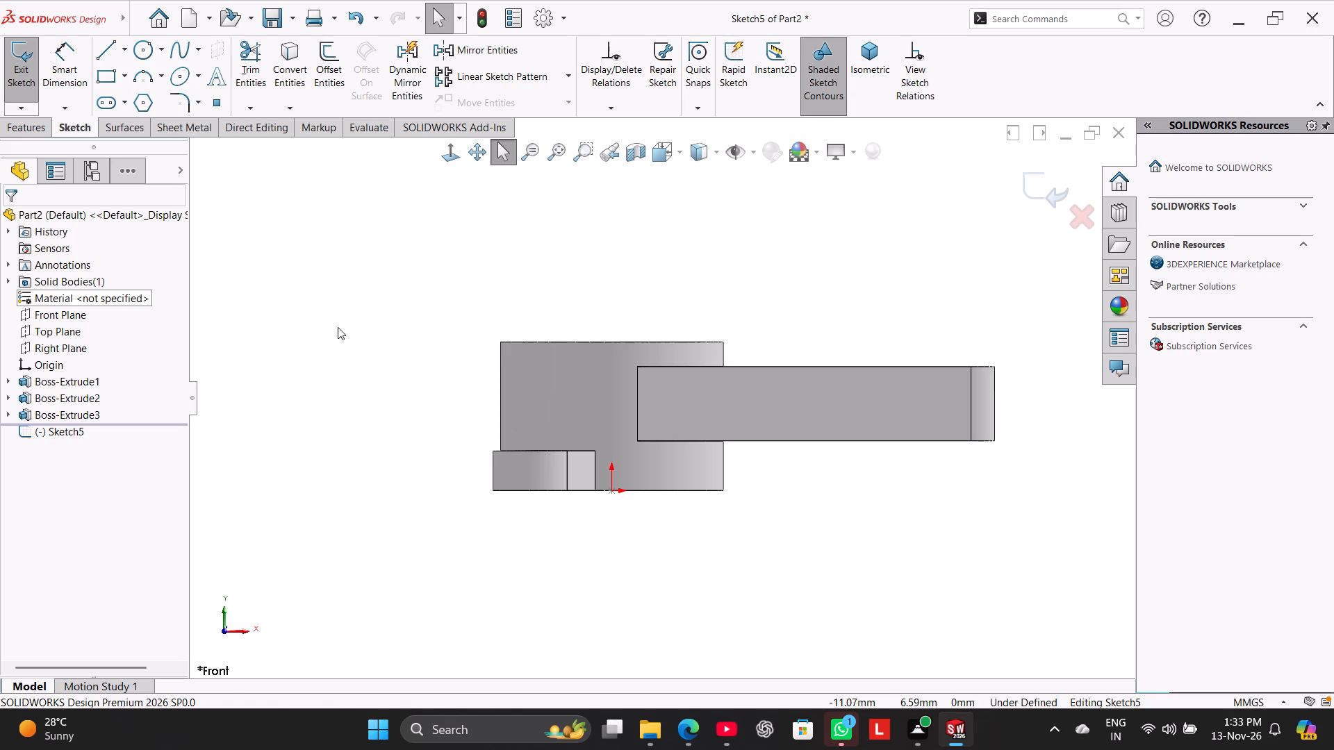
pyautogui.click(104, 106)
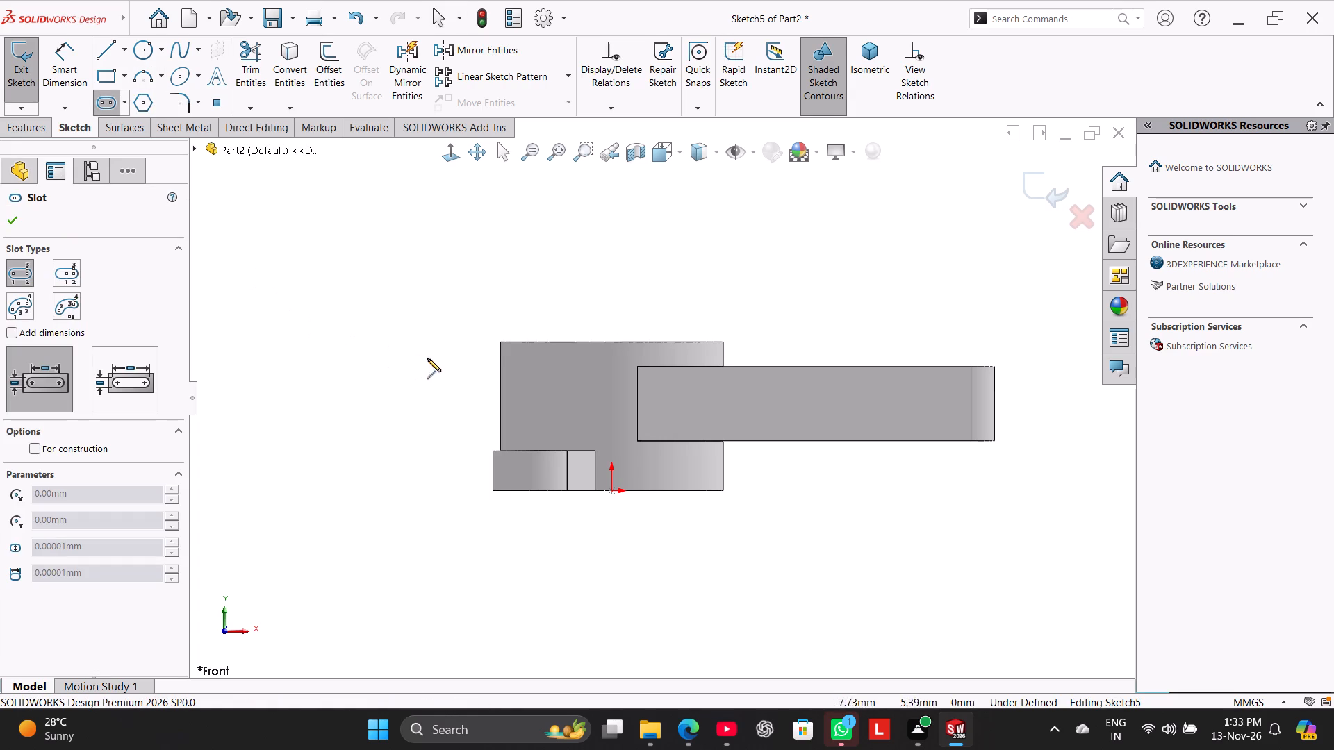
pyautogui.click(429, 362)
pyautogui.click(557, 358)
pyautogui.click(557, 388)
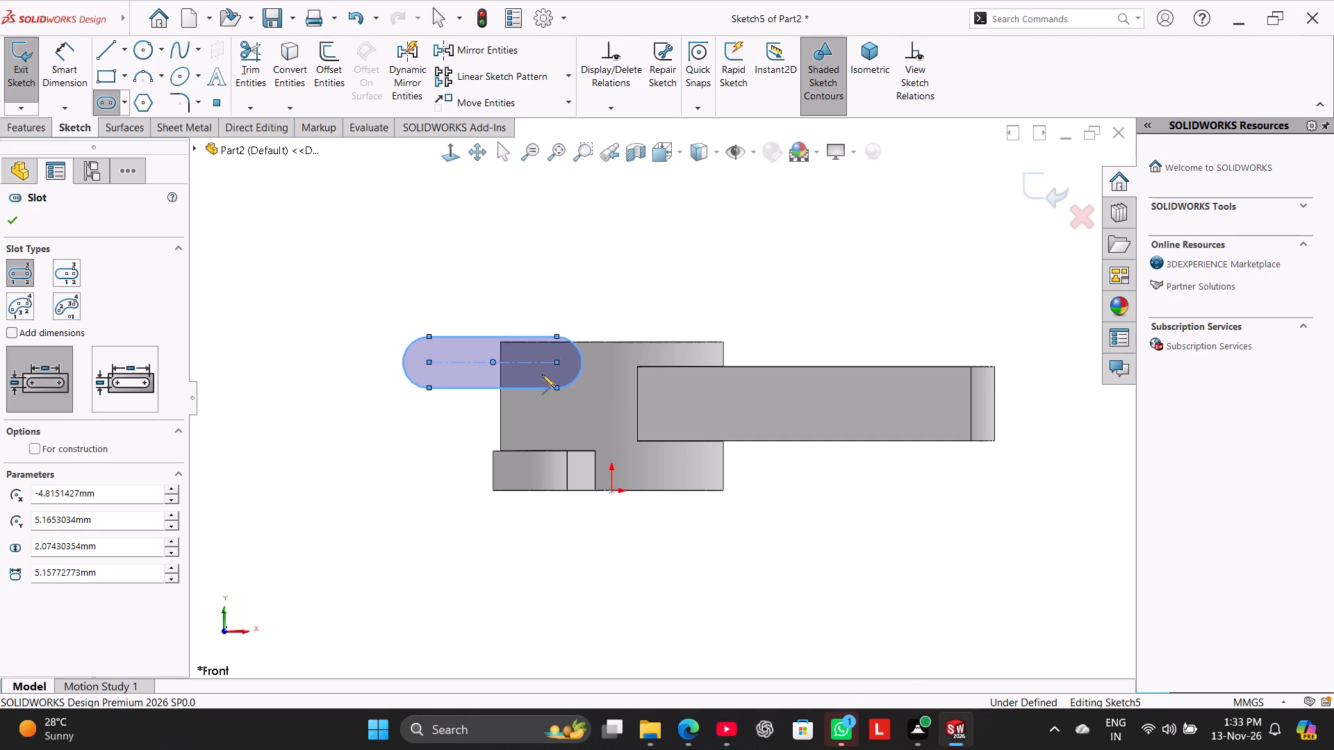
pyautogui.rightClick(457, 266)
pyautogui.click(502, 281)
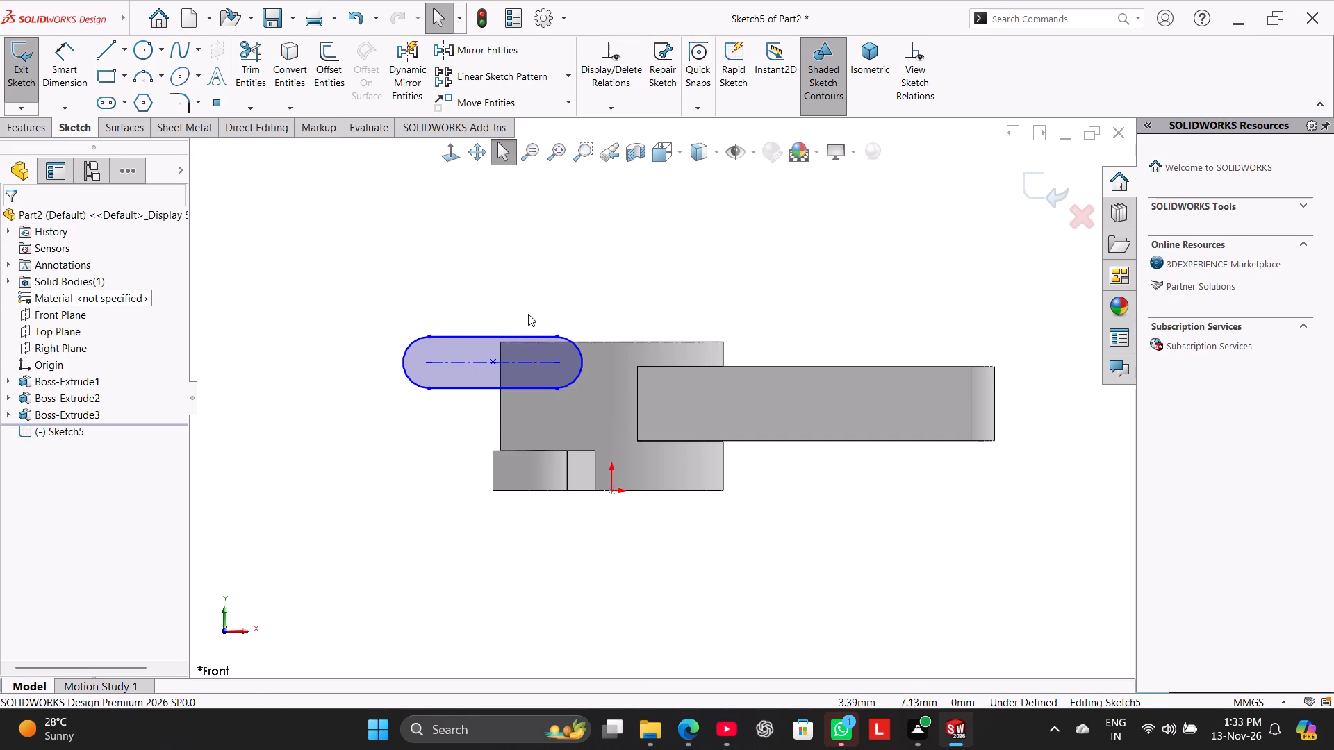
# Reposition the slot lower, widening it to about 2.7 mm, and make its upper line collinear with the hub's top edge.
pyautogui.scroll(-3, 528, 318)
pyautogui.click(547, 372)
pyautogui.keyDown('ctrl'); pyautogui.click(547, 365); pyautogui.keyUp('ctrl')
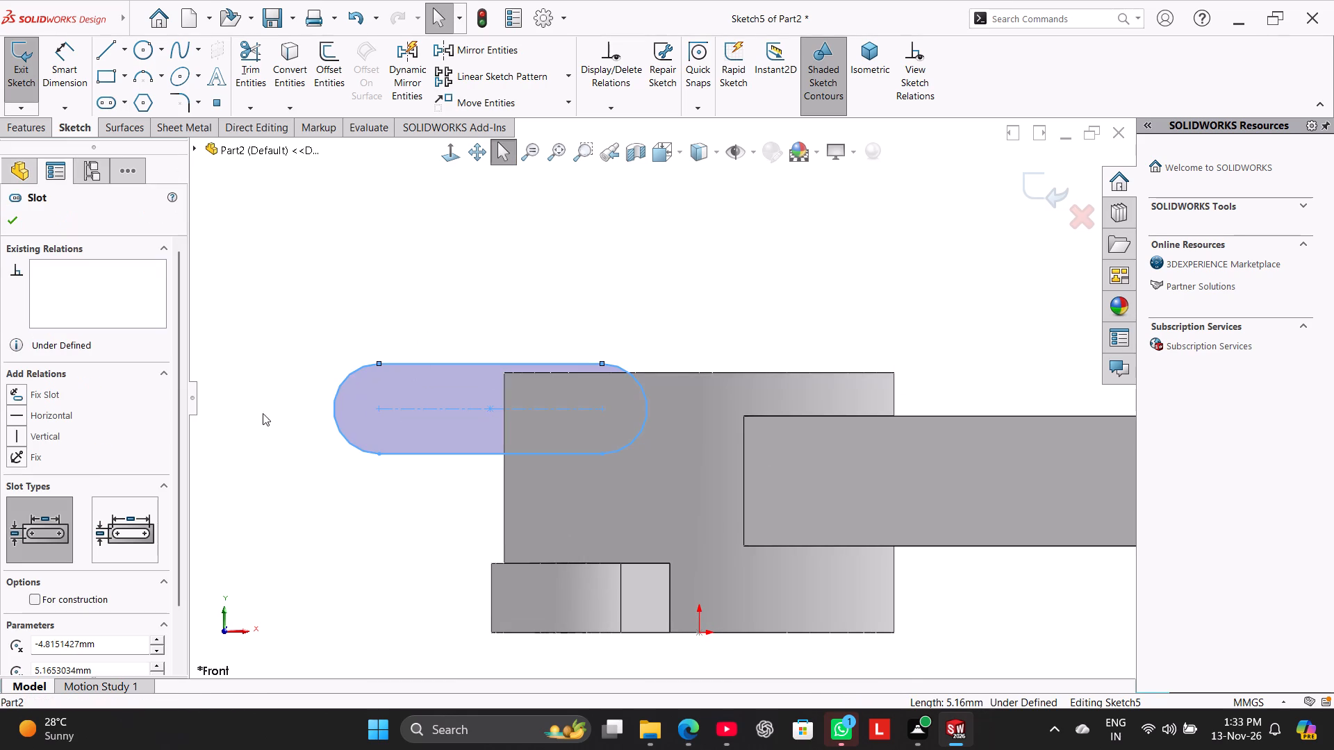
pyautogui.click(304, 303)
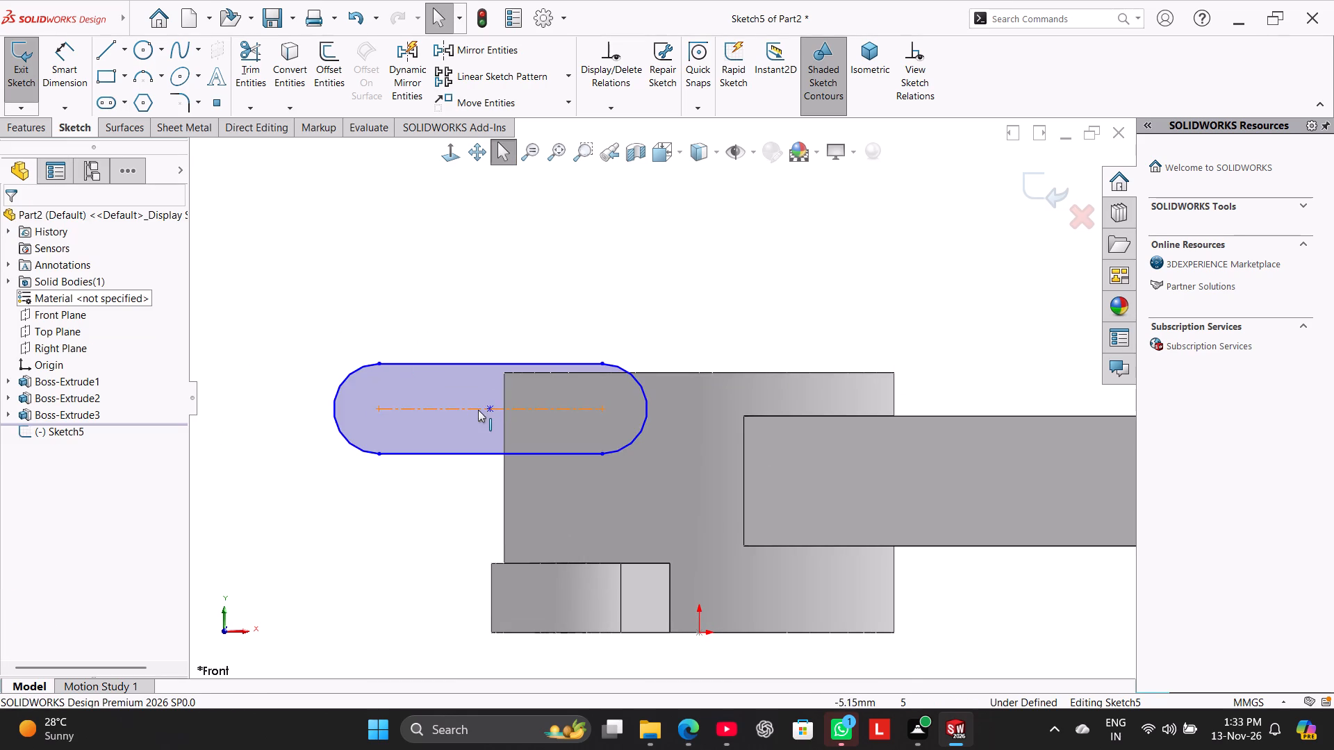
pyautogui.moveTo(489, 406); pyautogui.dragTo(493, 422)
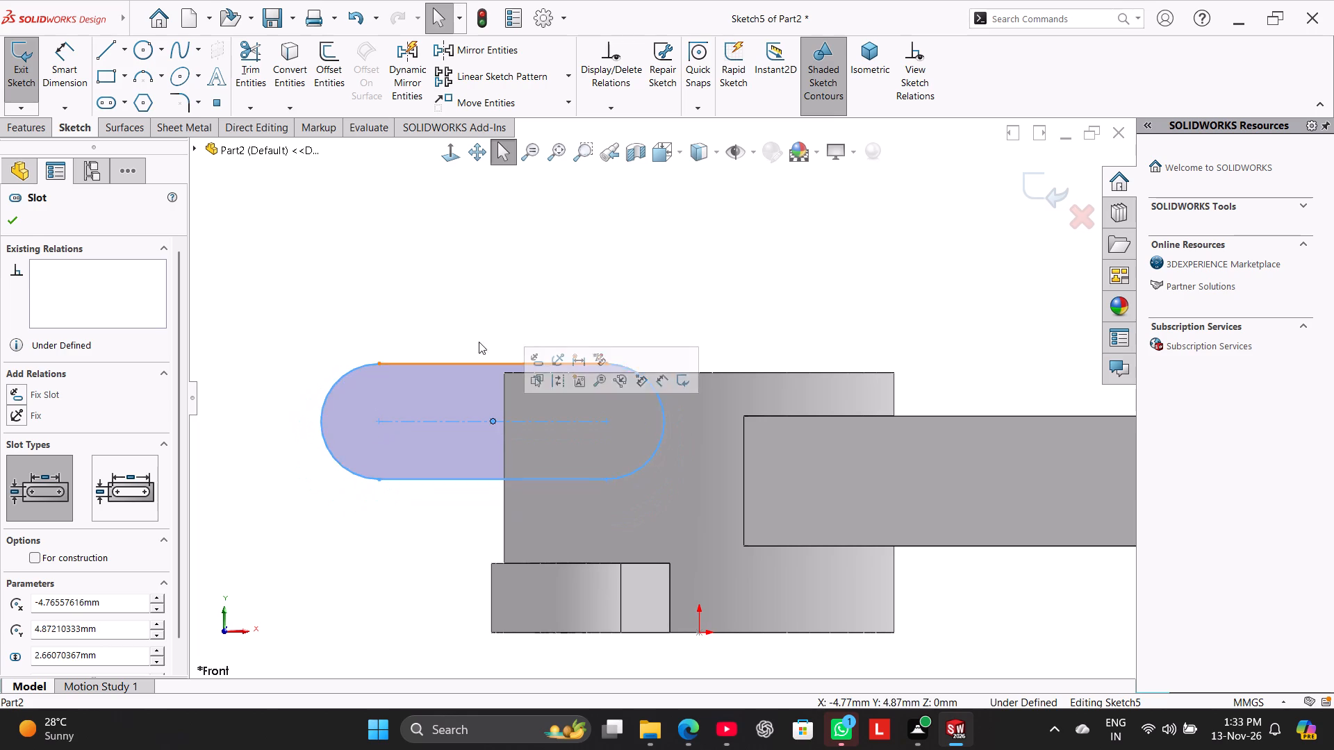
pyautogui.click(479, 286)
pyautogui.moveTo(515, 363); pyautogui.dragTo(516, 389)
pyautogui.click(441, 290)
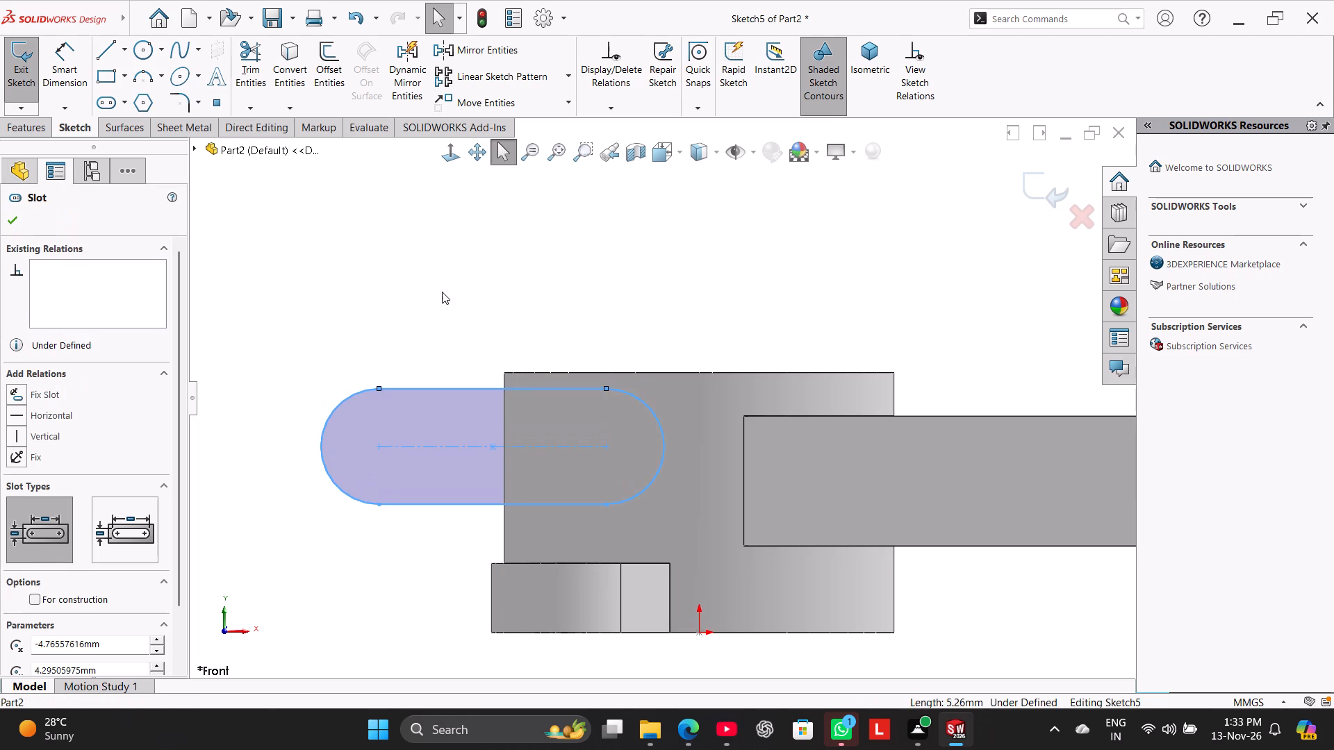
pyautogui.keyDown('ctrl'); pyautogui.click(522, 390); pyautogui.keyUp('ctrl')
pyautogui.keyDown('ctrl'); pyautogui.click(525, 371); pyautogui.keyUp('ctrl')
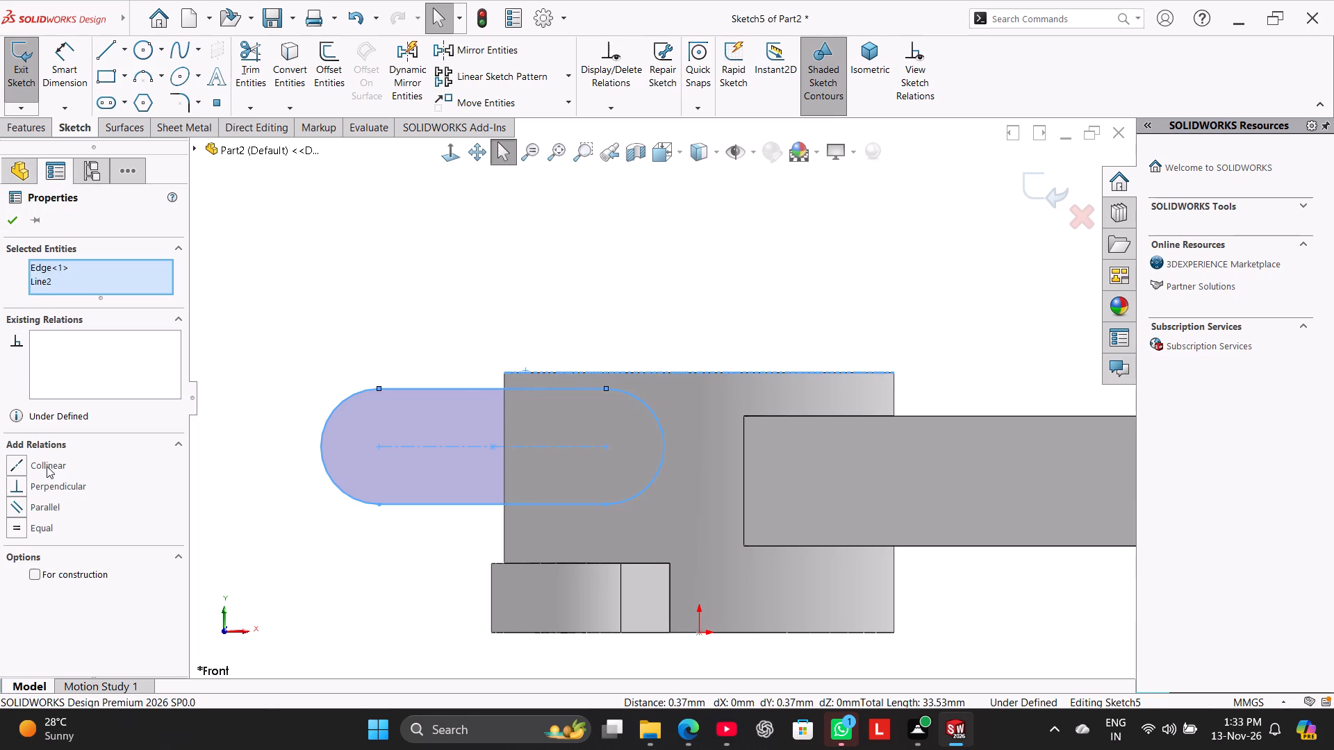
pyautogui.click(46, 463)
pyautogui.click(250, 324)
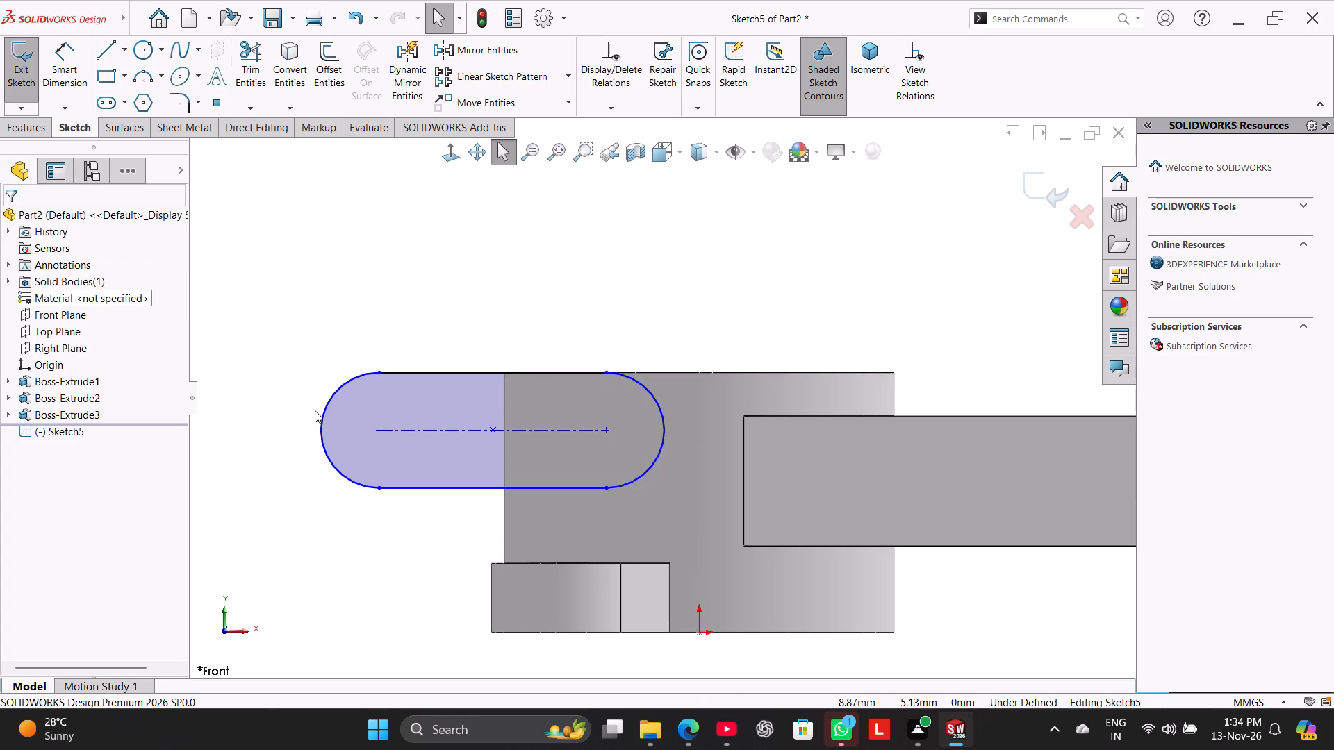
# Convert the hub's vertical silhouette edge crossing the slot into a sketch line.
pyautogui.click(289, 56)
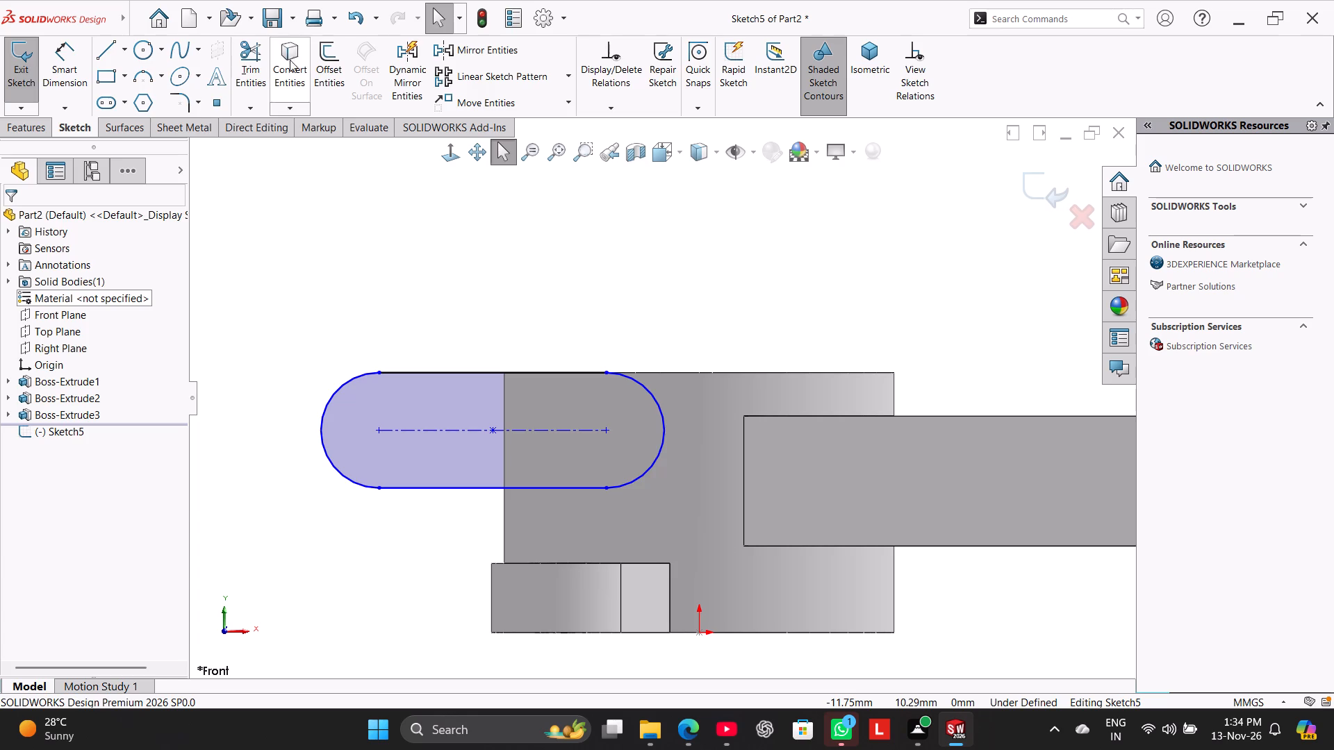
pyautogui.click(503, 392)
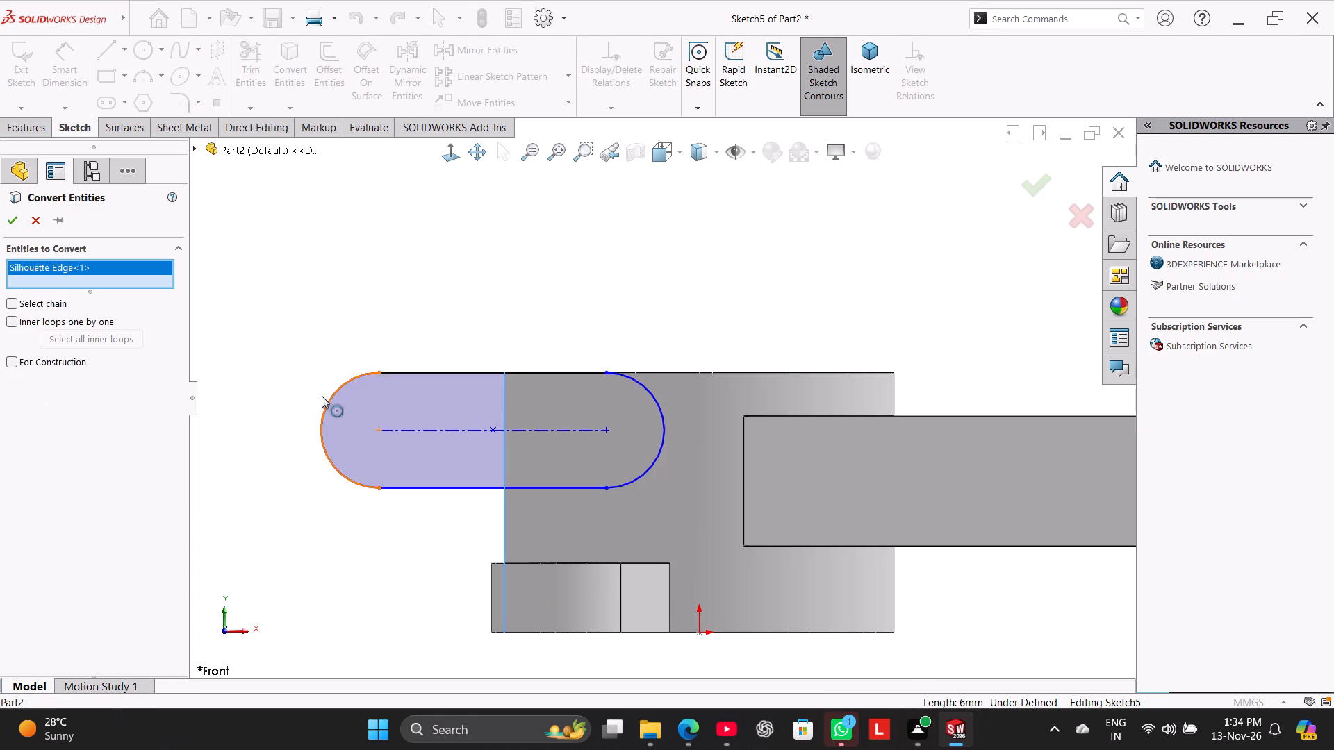
pyautogui.click(17, 213)
pyautogui.click(354, 251)
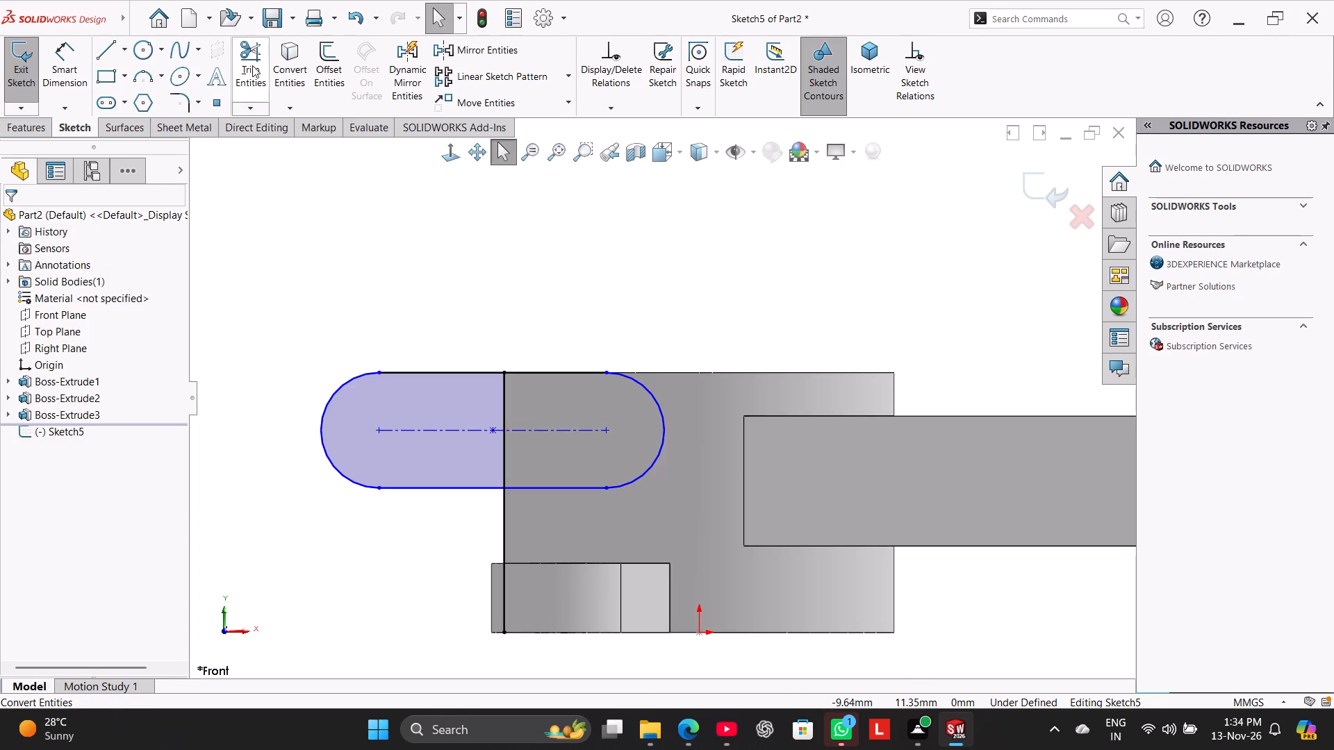
# Trim away the slot's end arc, both side lines and centreline where they lie inside the hub, accepting the loss of the slot entity.
pyautogui.click(252, 60)
pyautogui.moveTo(532, 317); pyautogui.dragTo(553, 467)
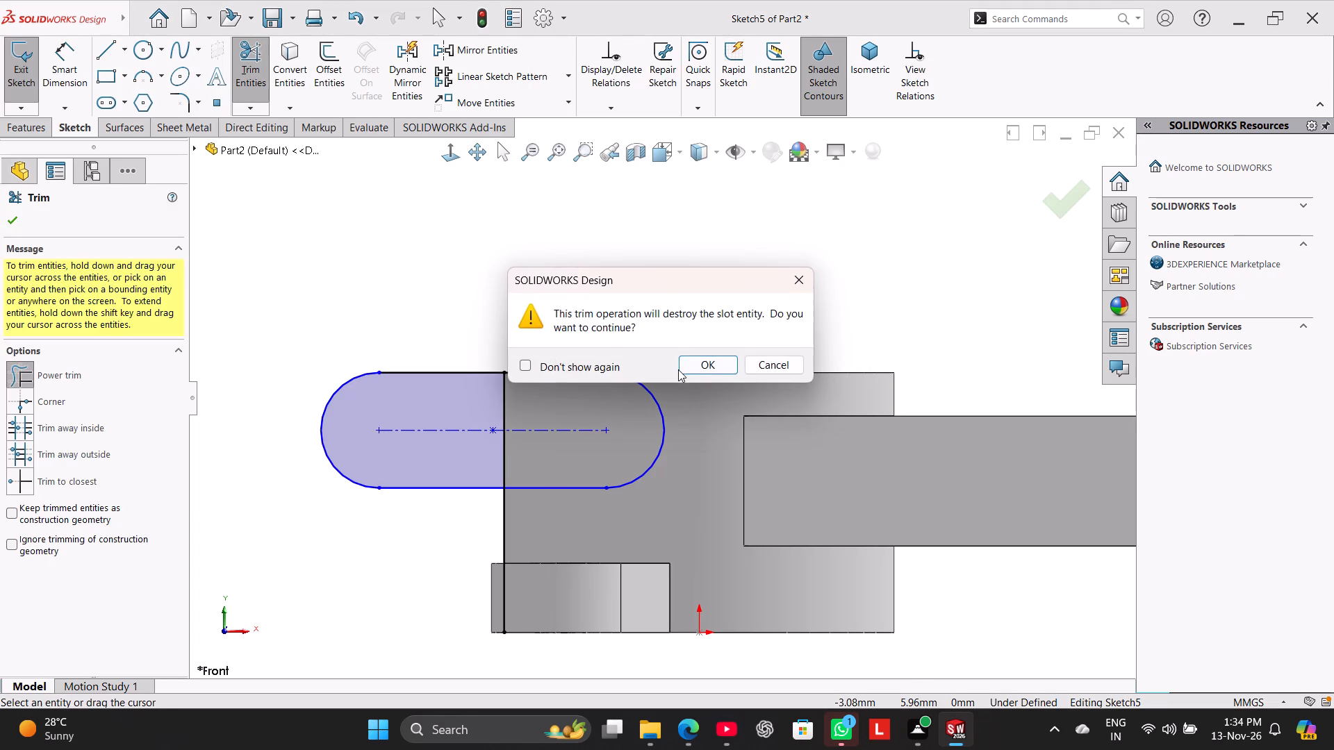
pyautogui.click(678, 369)
pyautogui.moveTo(647, 491); pyautogui.dragTo(636, 367)
pyautogui.moveTo(600, 503); pyautogui.dragTo(590, 485)
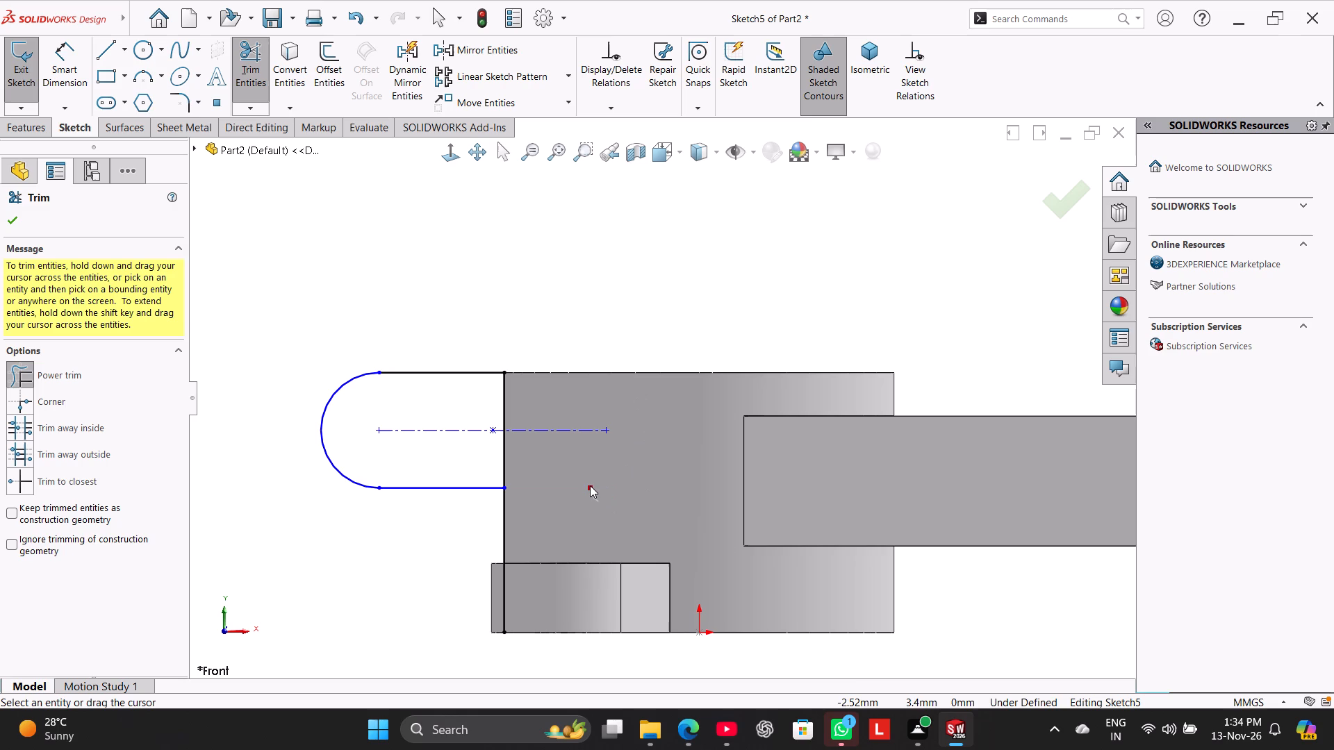
pyautogui.moveTo(590, 485); pyautogui.dragTo(589, 484)
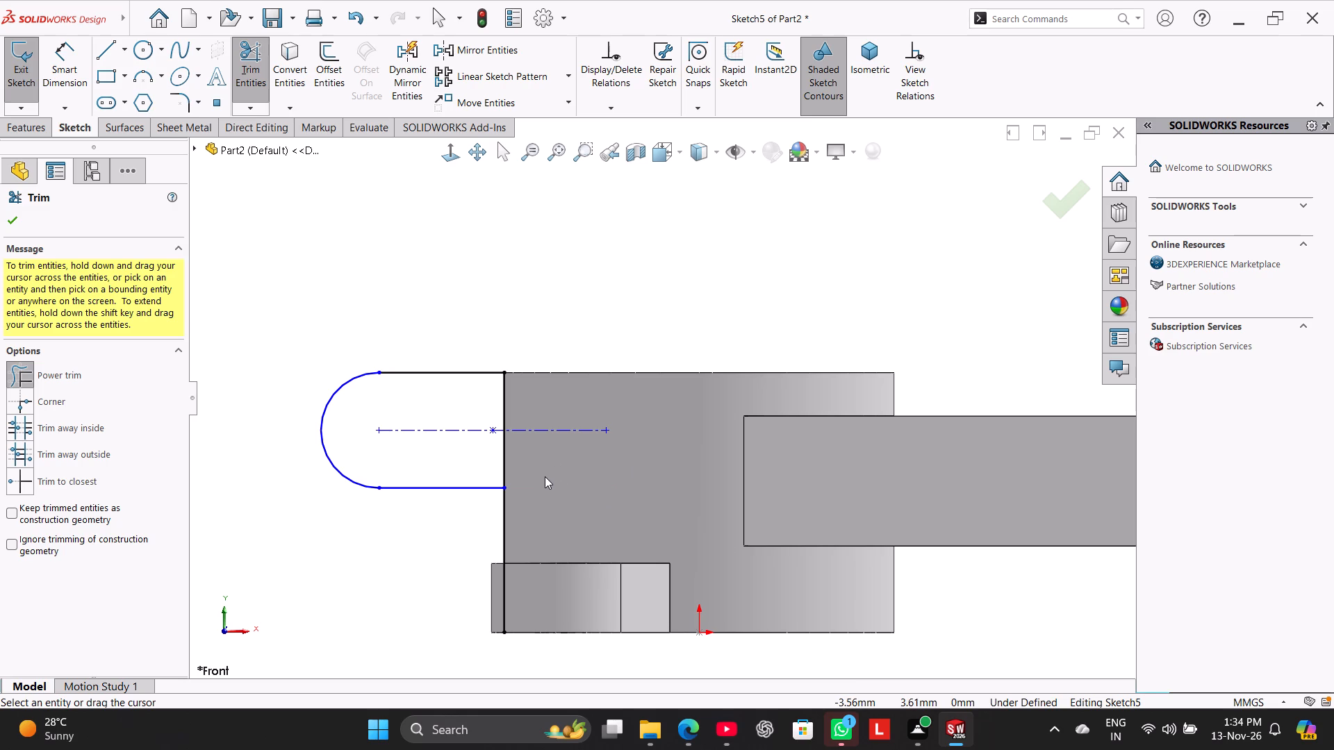
pyautogui.moveTo(544, 472); pyautogui.dragTo(560, 421)
pyautogui.rightClick(552, 296)
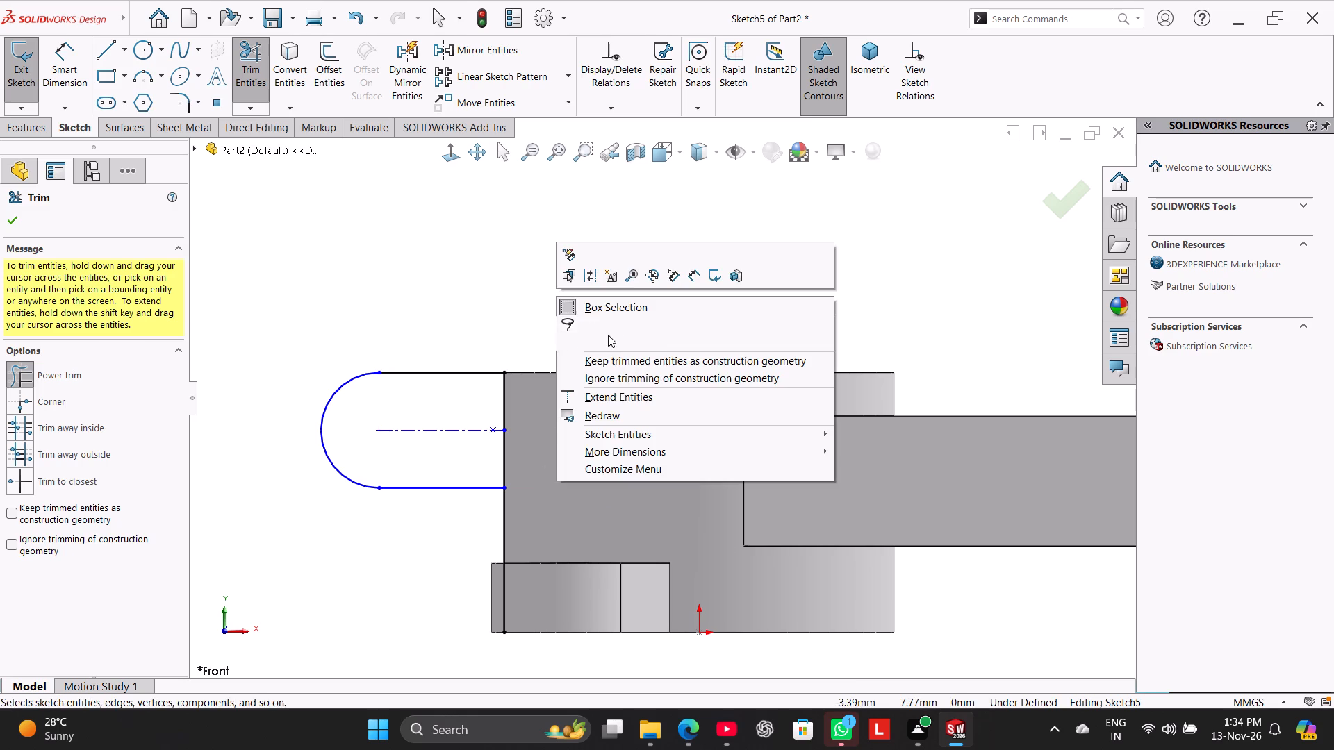
pyautogui.click(608, 335)
# Move the leftover slot centre point onto the centreline's end at the hub's edge.
pyautogui.moveTo(493, 433); pyautogui.dragTo(507, 437)
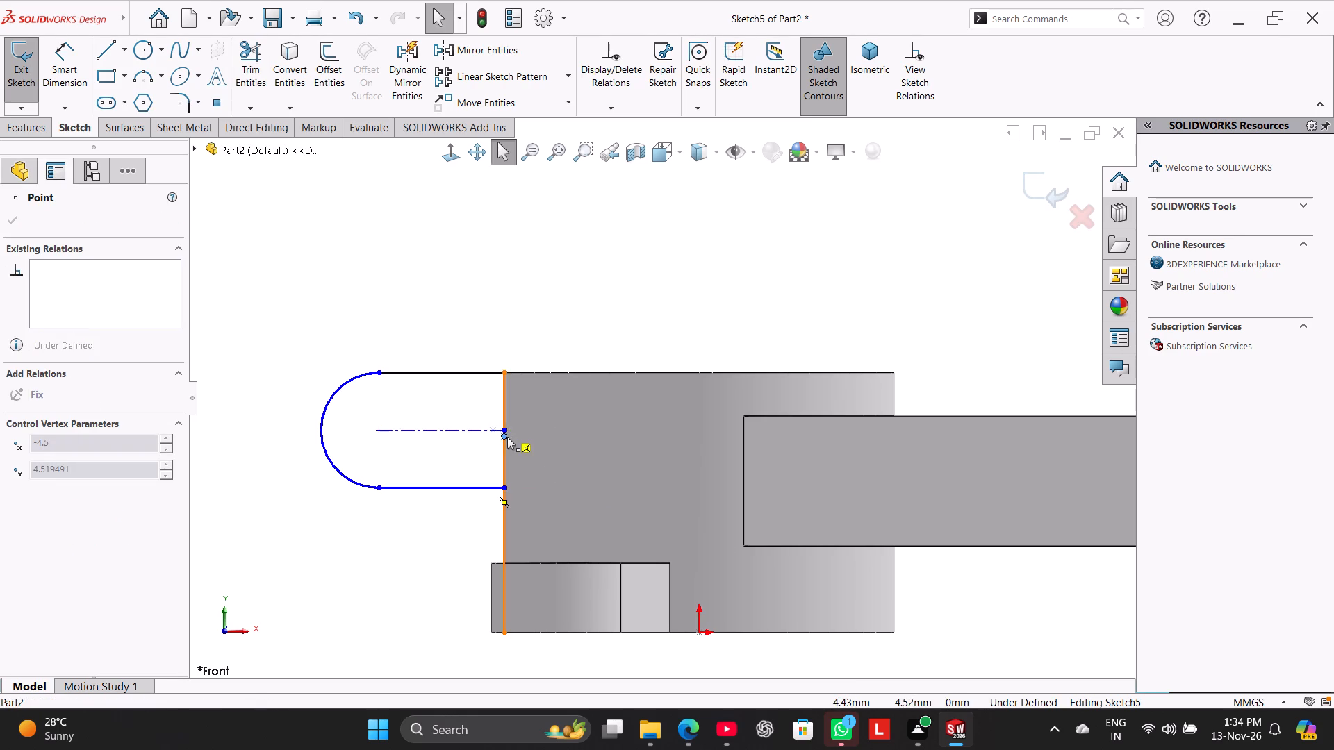
pyautogui.moveTo(507, 437); pyautogui.dragTo(506, 428)
pyautogui.click(468, 273)
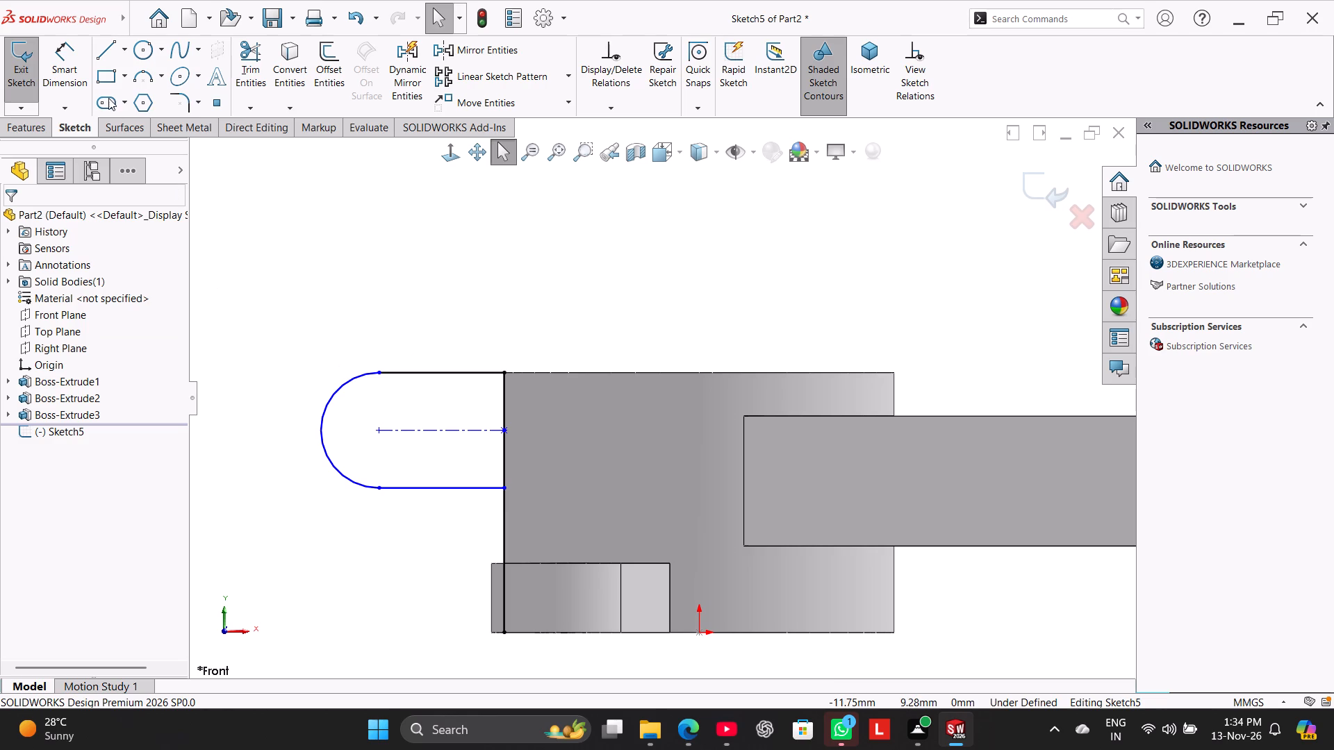
# Dimension the distance between the lug profile's upper and lower lines as 3.2 mm.
pyautogui.click(76, 71)
pyautogui.click(431, 370)
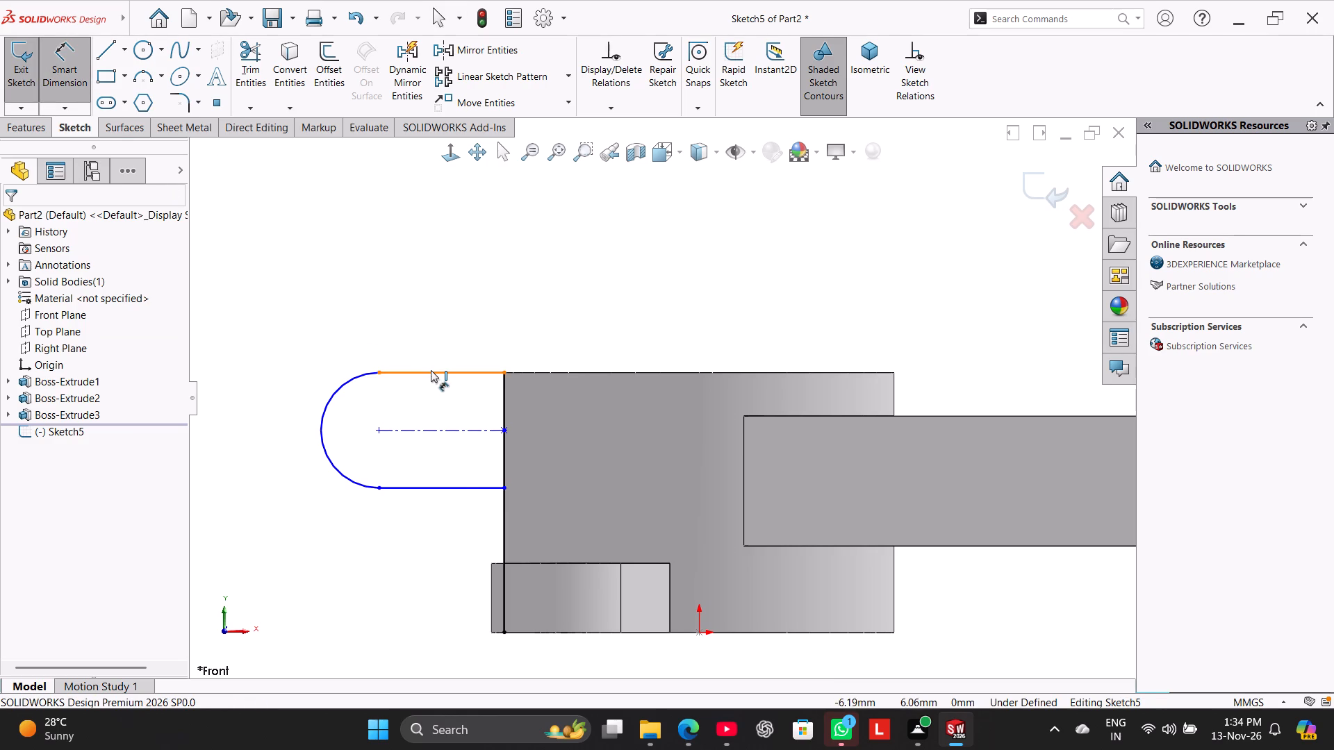
pyautogui.moveTo(456, 487); pyautogui.dragTo(445, 481)
pyautogui.click(286, 406)
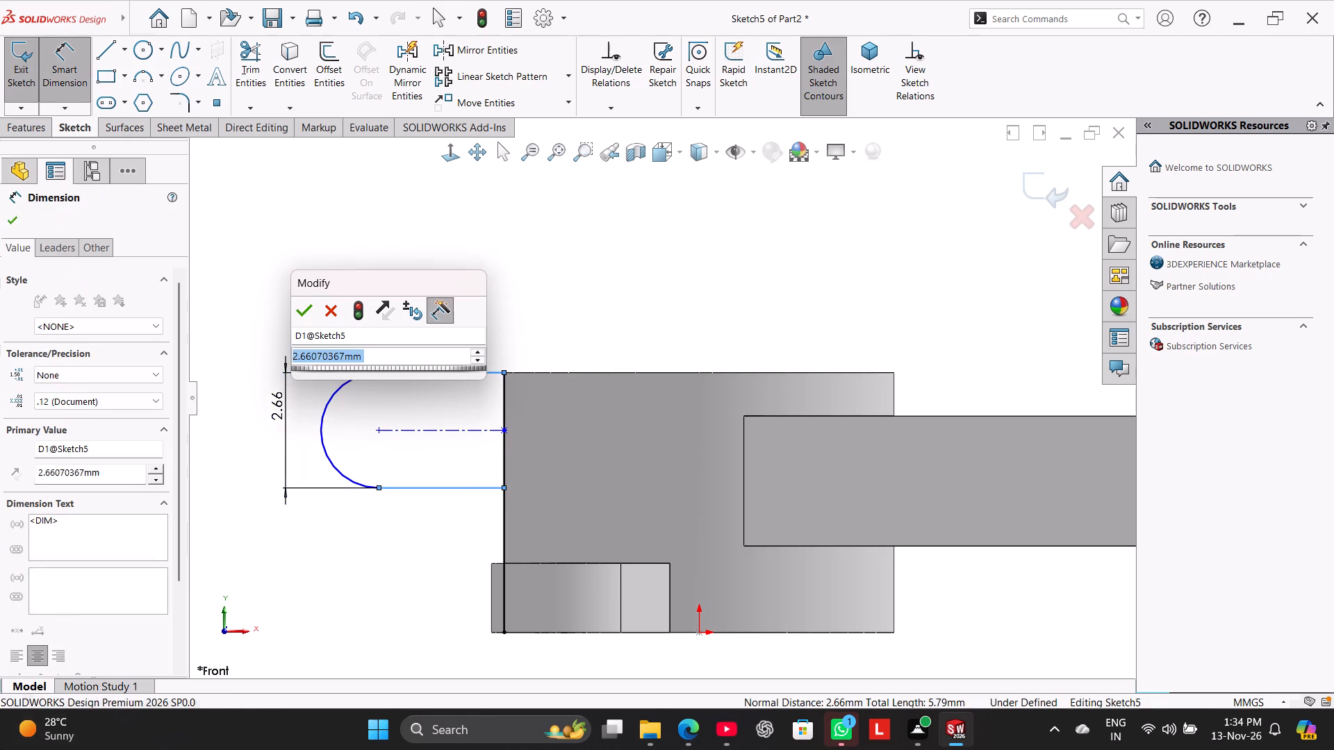
pyautogui.write('1.6')
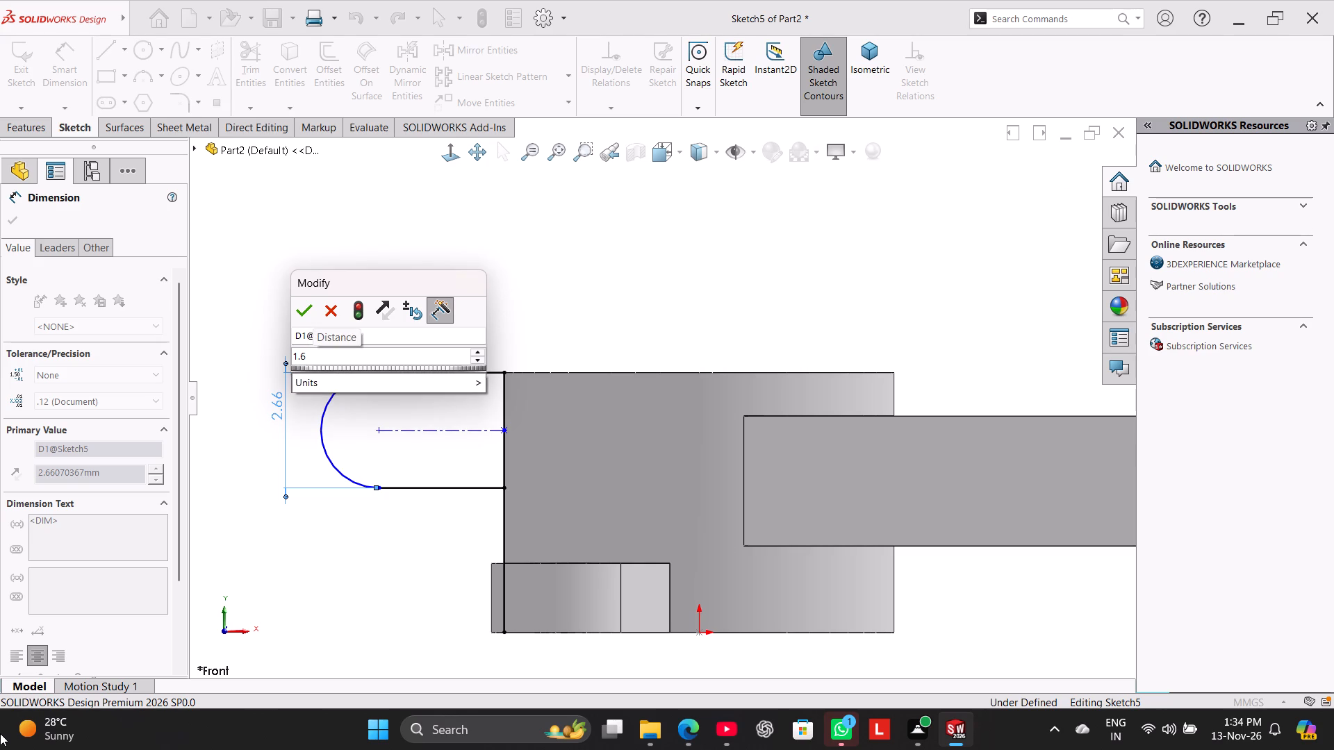
pyautogui.press('BackSpace')
pyautogui.press('BackSpace')
pyautogui.press('BackSpace')
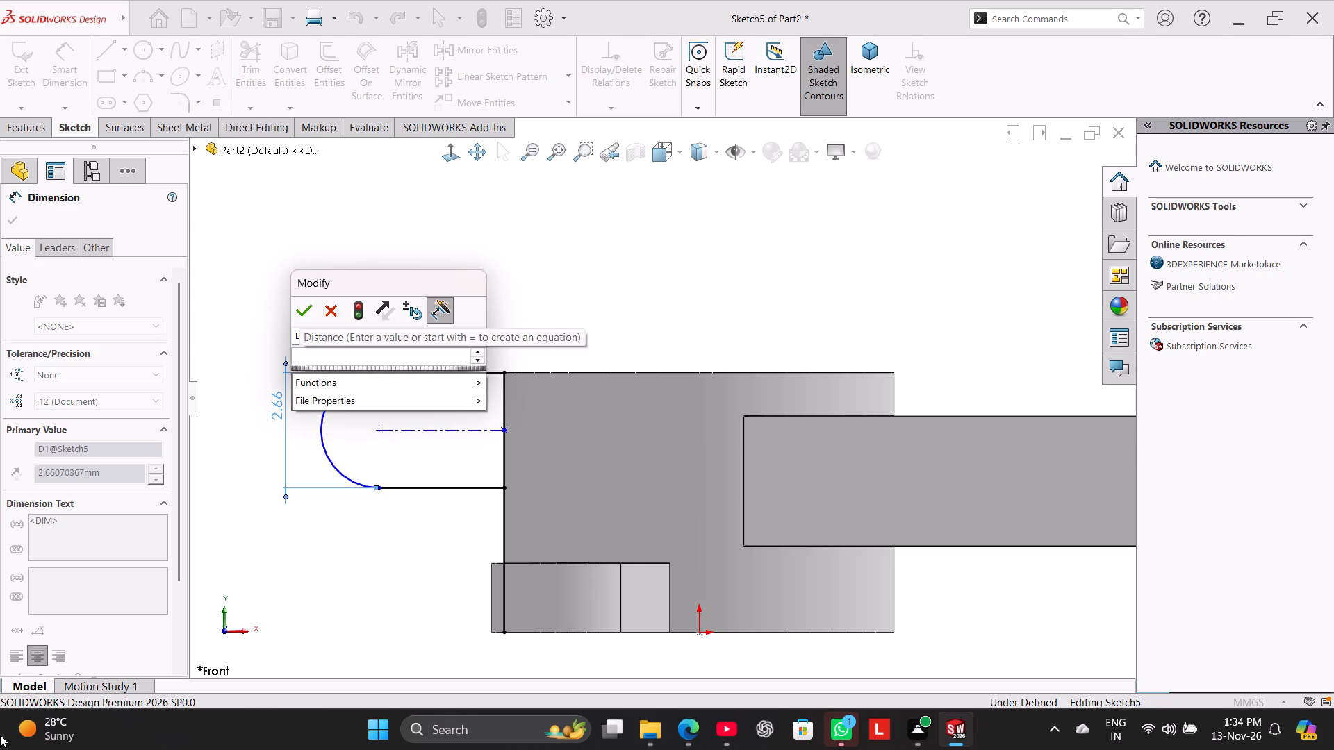
pyautogui.write('3.2')
pyautogui.press('Return')
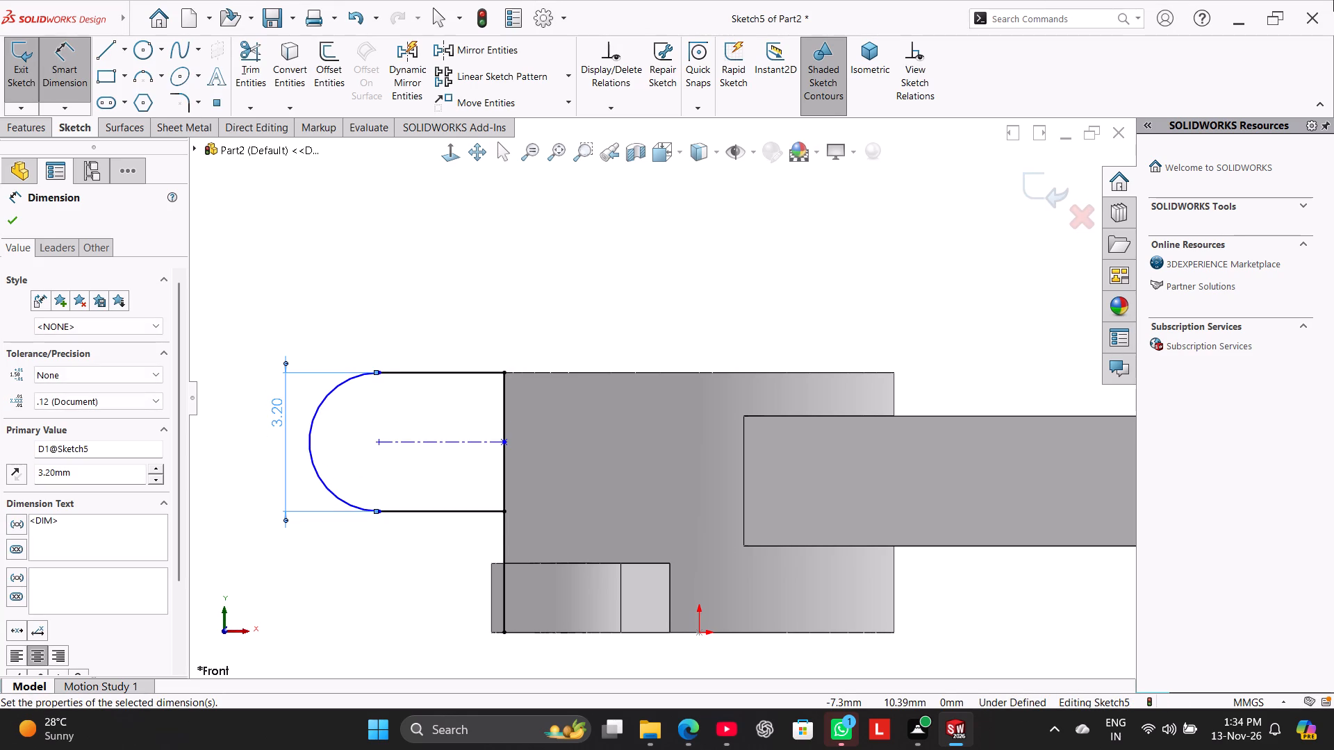
pyautogui.click(470, 231)
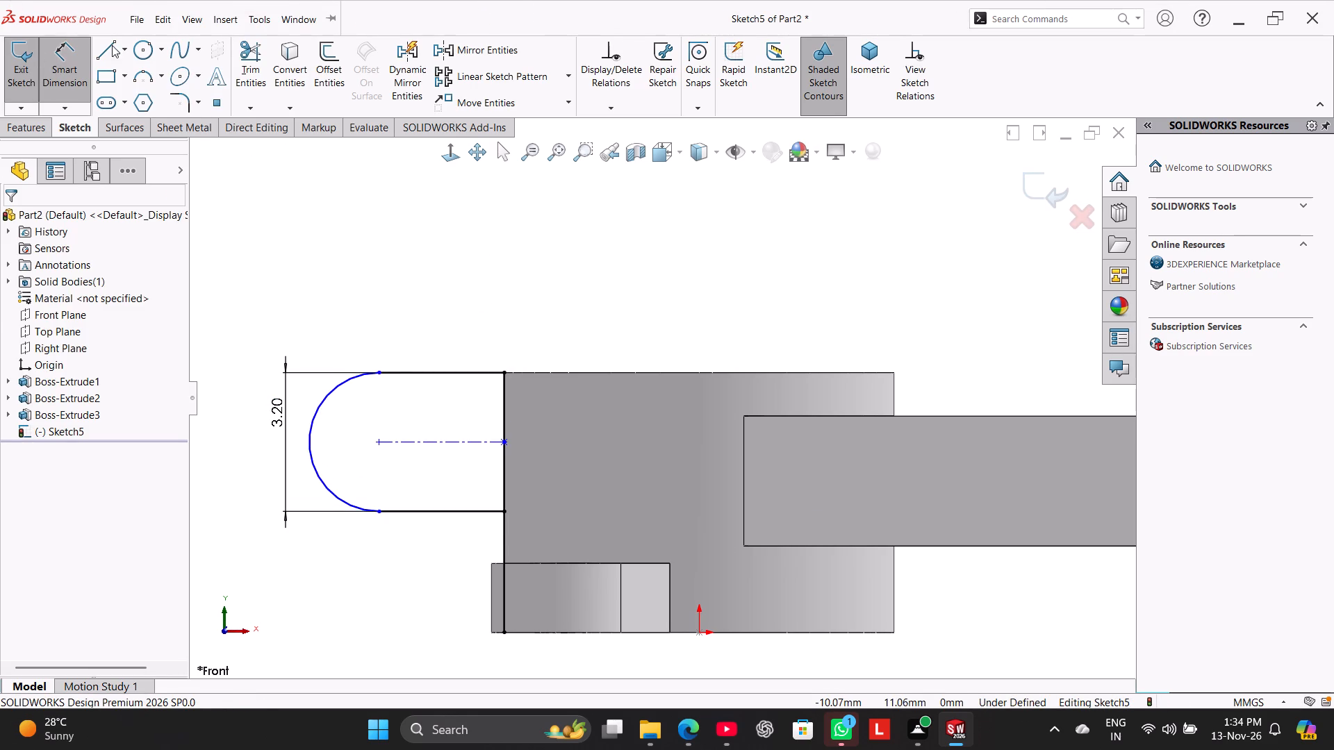
# Draw a circle about 2.17 mm in diameter centred on the lug's end arc.
pyautogui.click(138, 40)
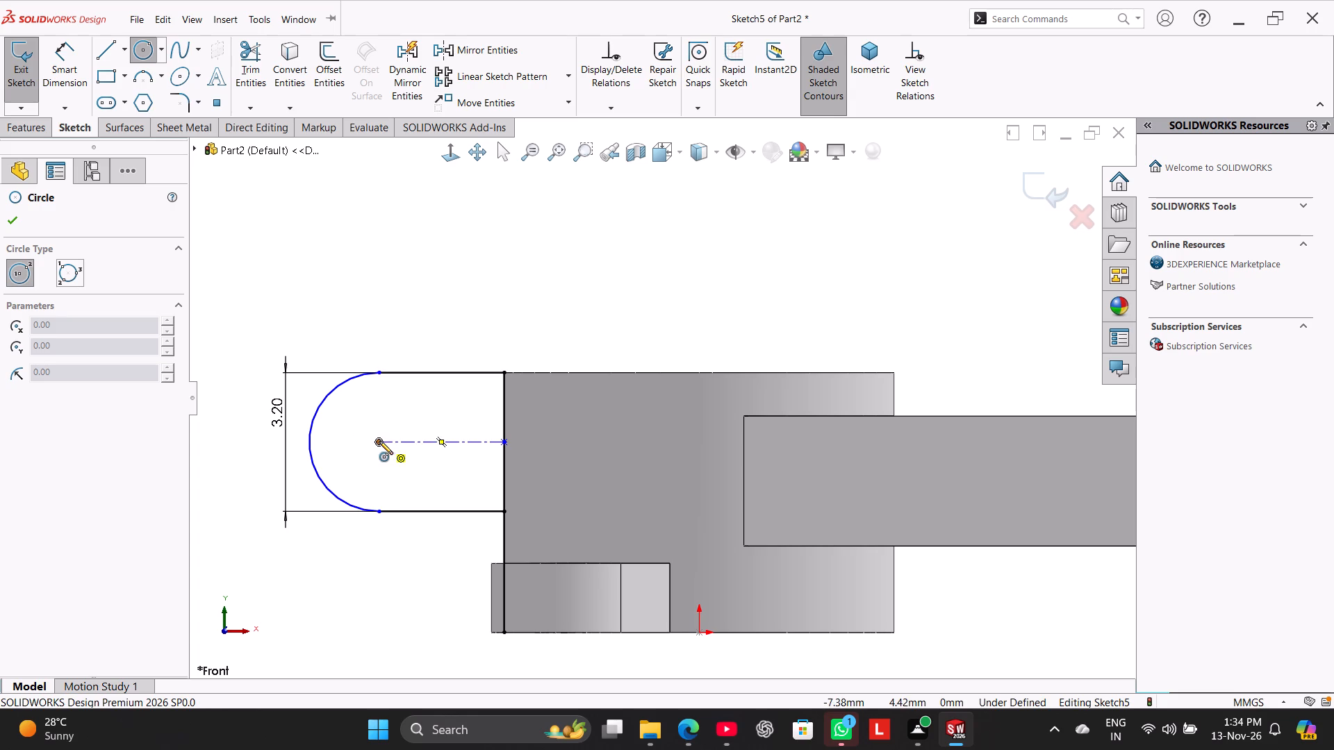
pyautogui.click(379, 441)
pyautogui.click(410, 477)
# Dimension the circle inside the lug's rounded end as 1.4 mm in diameter.
pyautogui.click(68, 69)
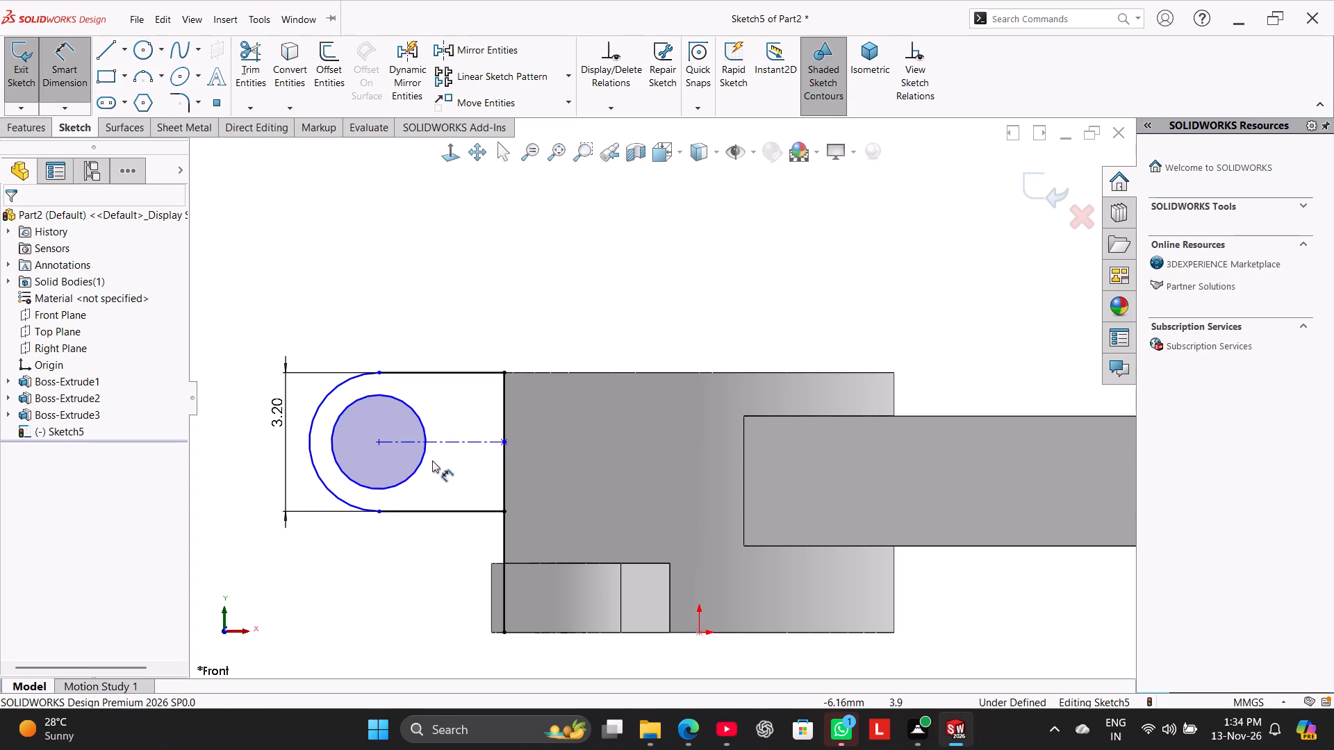
pyautogui.click(413, 408)
pyautogui.click(399, 288)
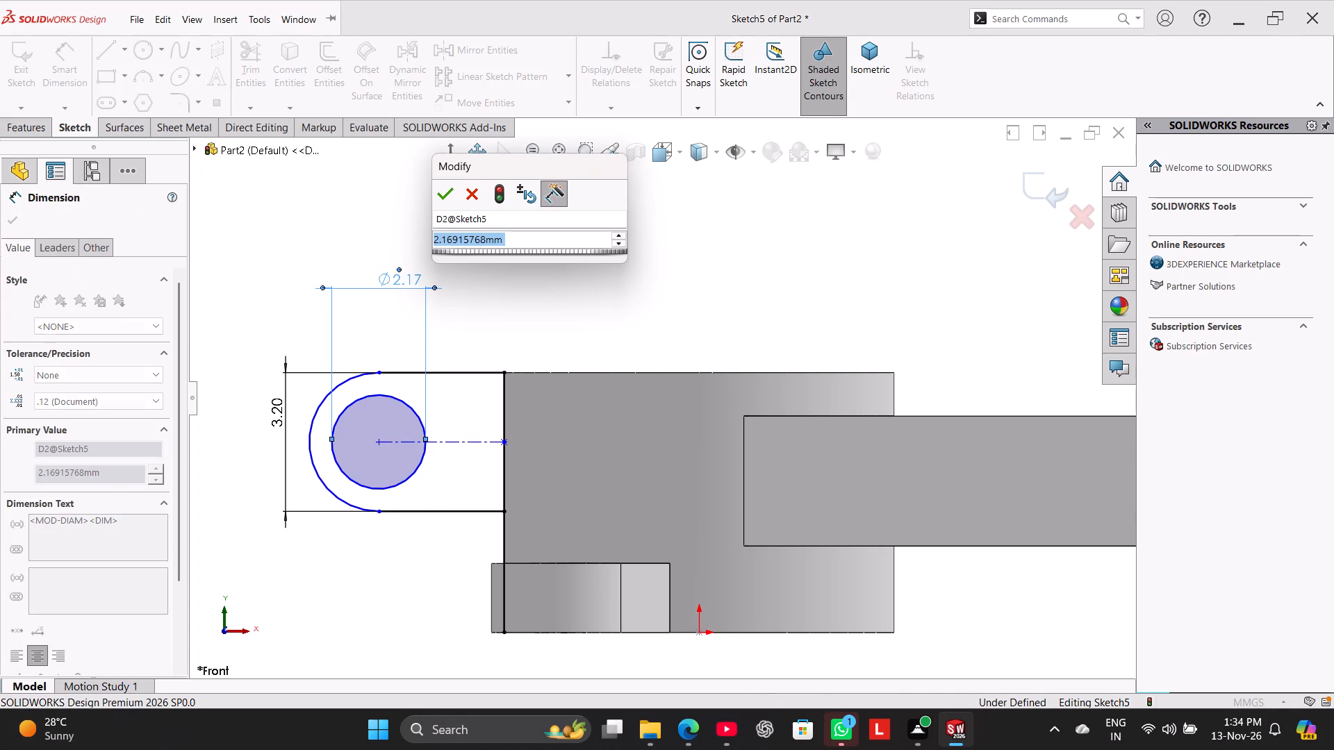
pyautogui.write('1.')
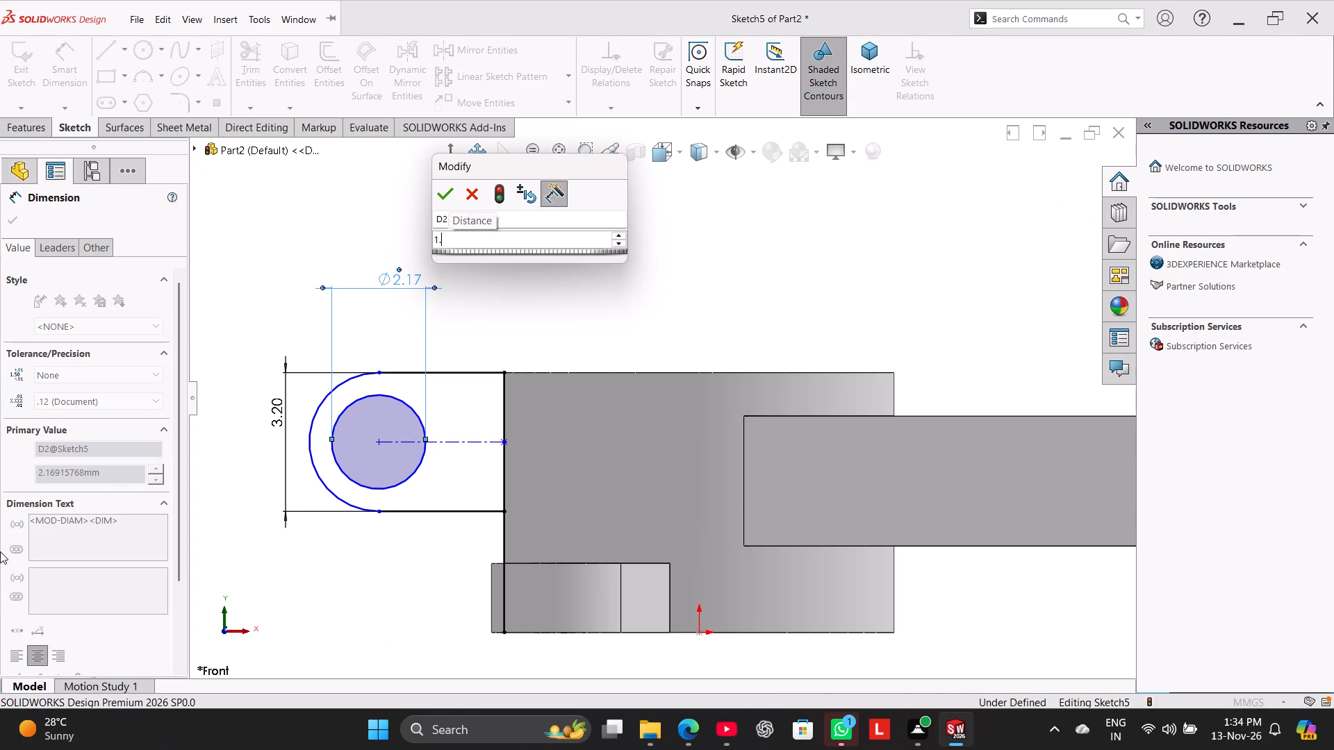
pyautogui.press('4')
pyautogui.press('Return')
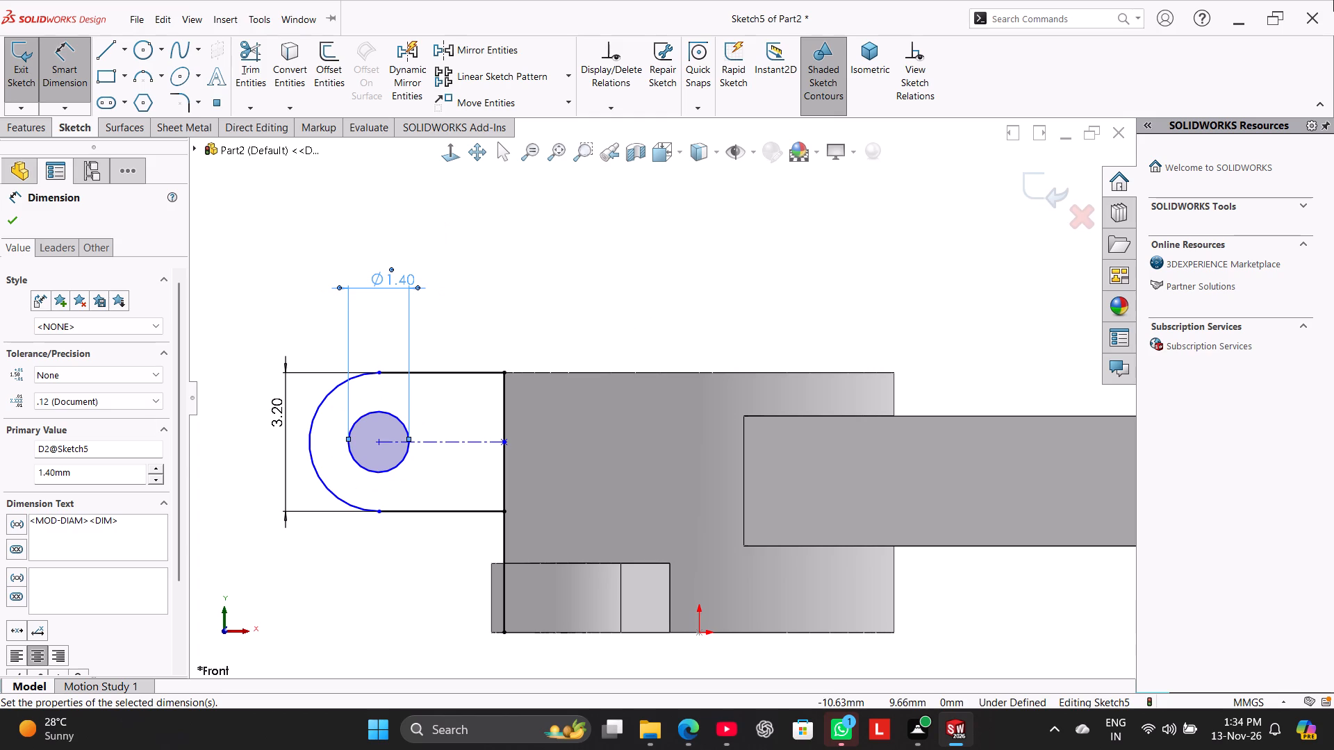
pyautogui.rightClick(560, 313)
pyautogui.click(652, 361)
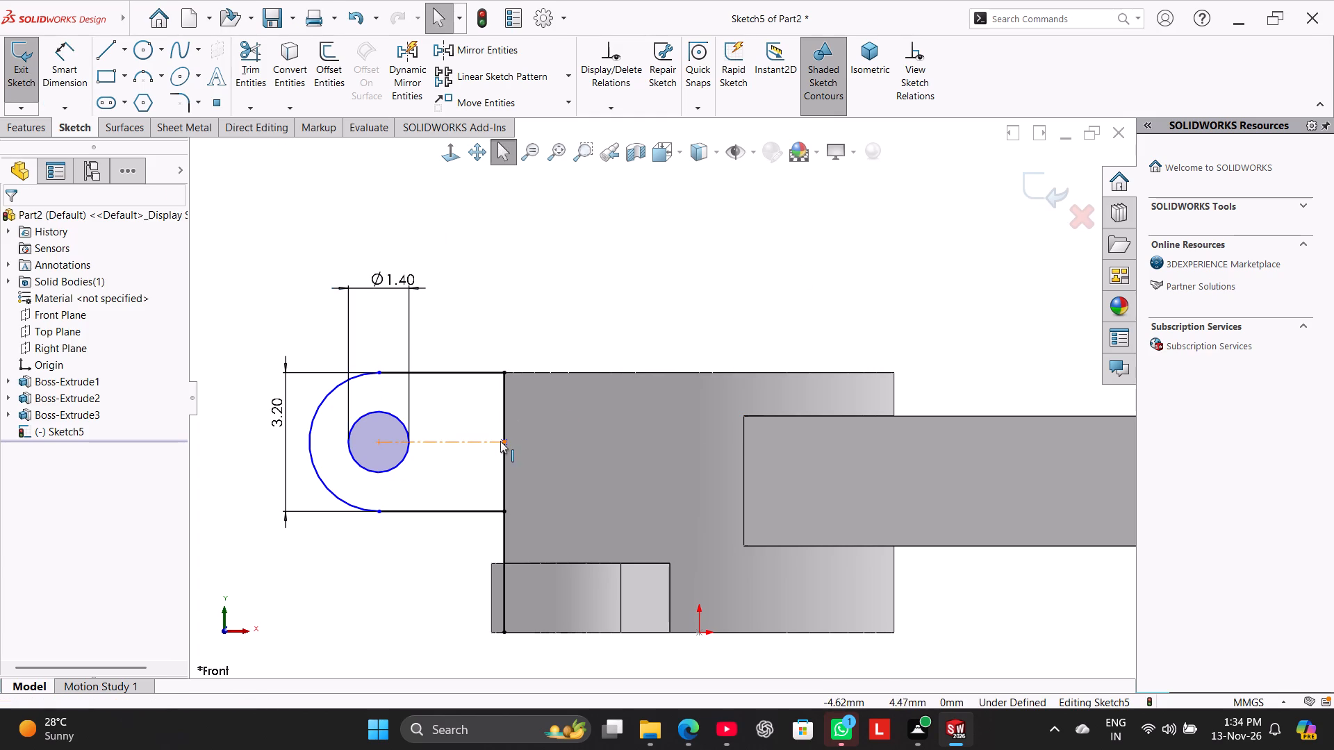
# Add a tangent relation between the lug profile's upper line and its end arc.
pyautogui.click(502, 442)
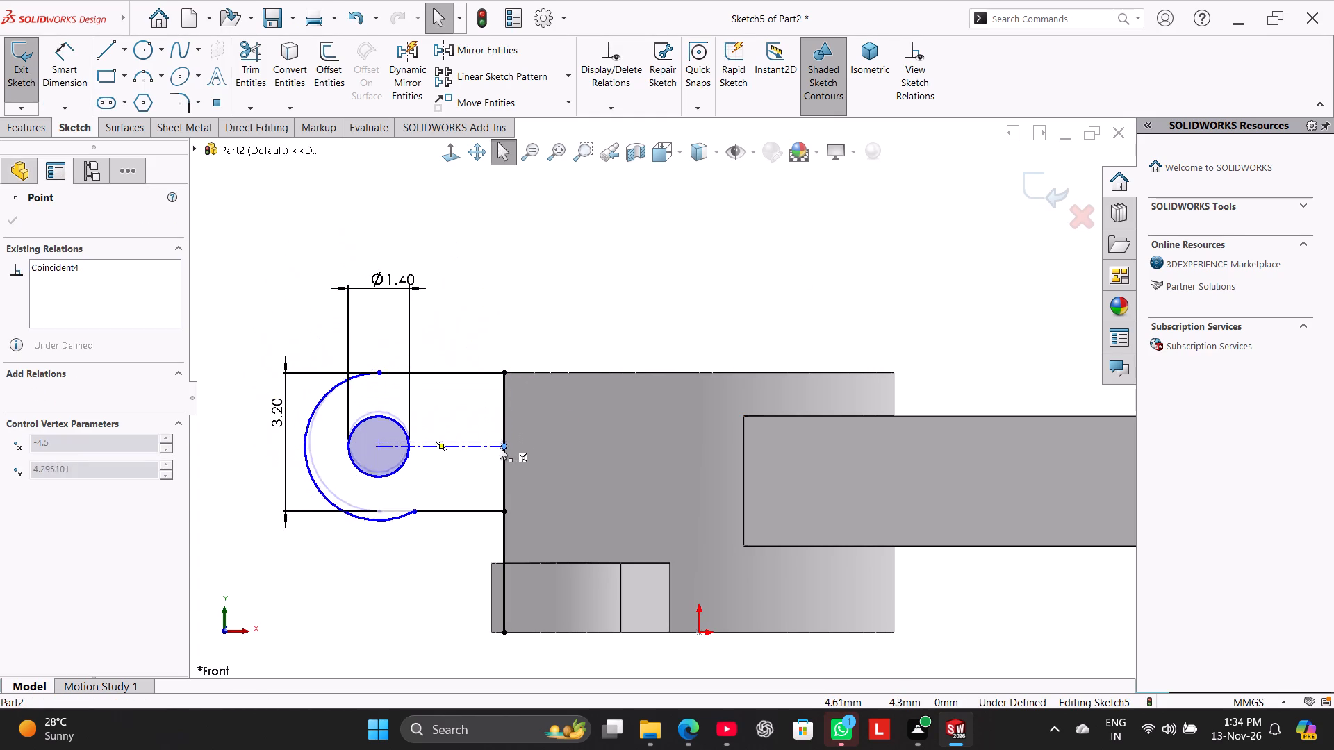
pyautogui.click(484, 276)
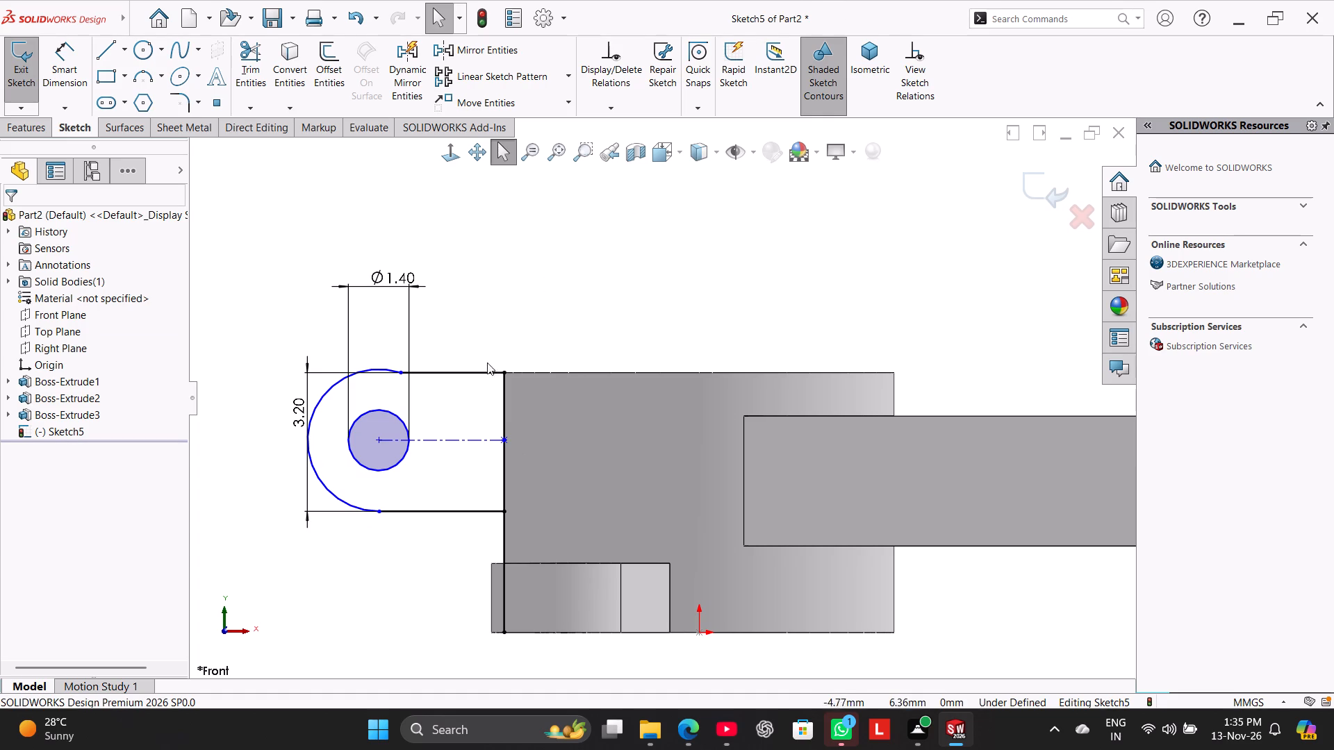
pyautogui.click(472, 373)
pyautogui.keyDown('ctrl'); pyautogui.click(382, 370); pyautogui.keyUp('ctrl')
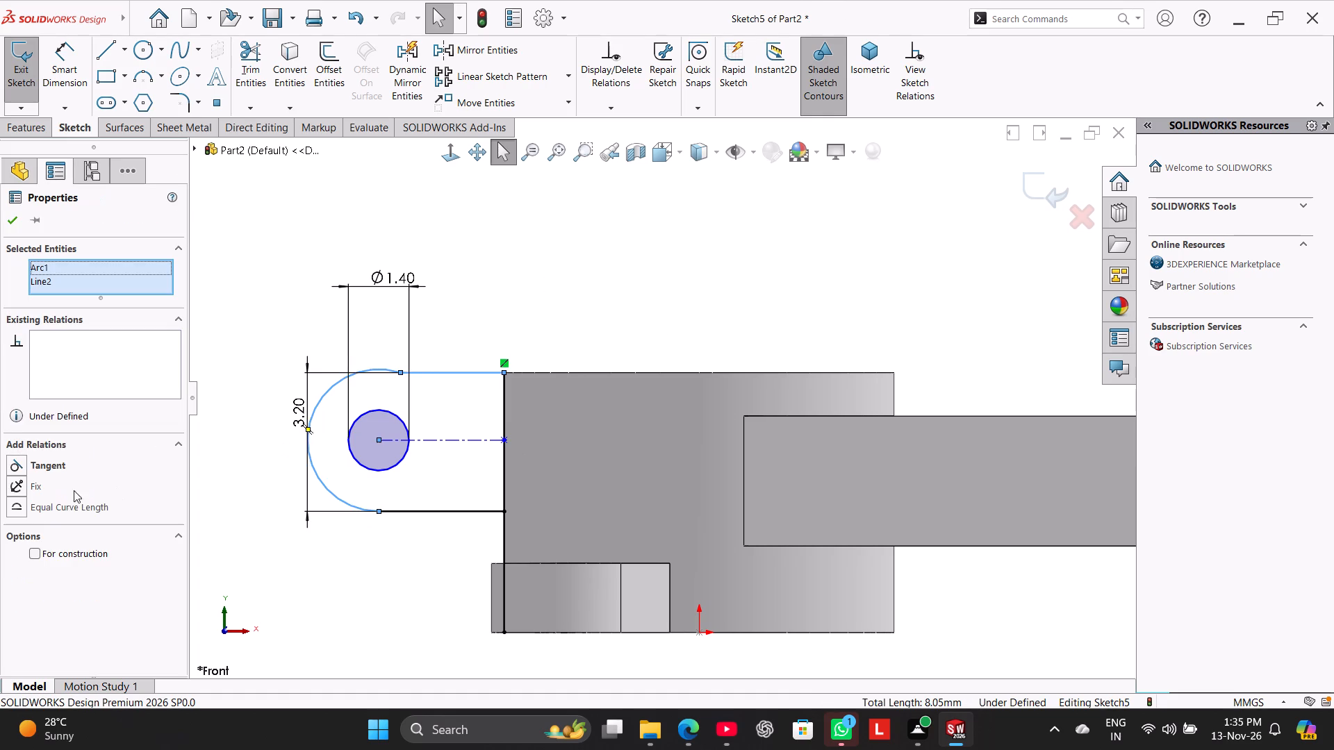
pyautogui.click(57, 469)
pyautogui.click(238, 260)
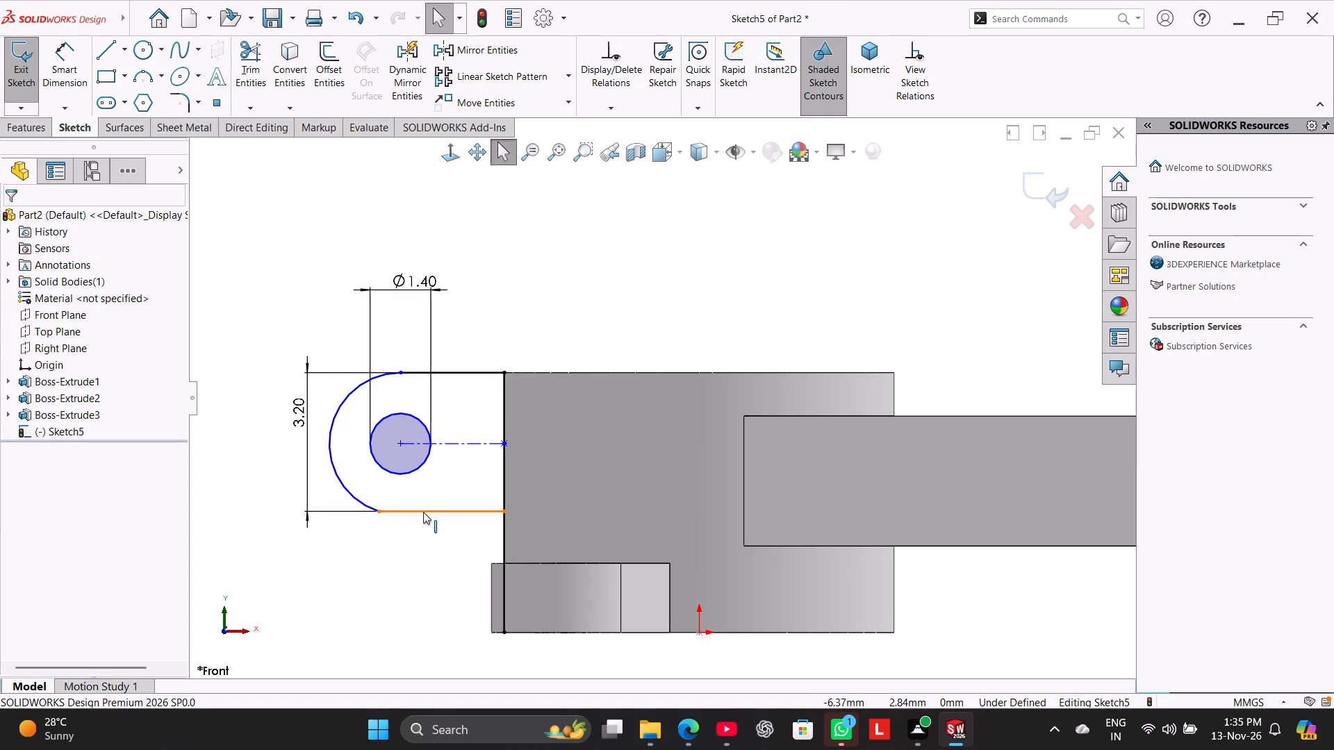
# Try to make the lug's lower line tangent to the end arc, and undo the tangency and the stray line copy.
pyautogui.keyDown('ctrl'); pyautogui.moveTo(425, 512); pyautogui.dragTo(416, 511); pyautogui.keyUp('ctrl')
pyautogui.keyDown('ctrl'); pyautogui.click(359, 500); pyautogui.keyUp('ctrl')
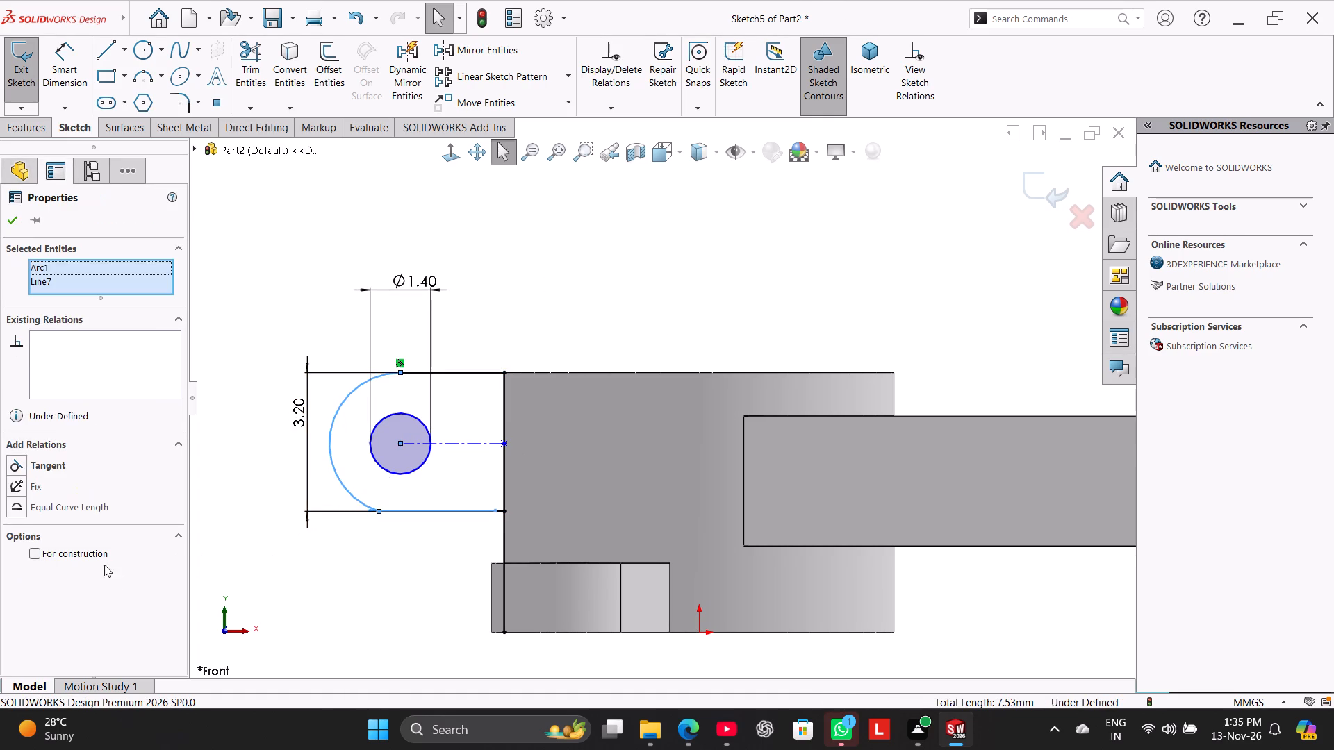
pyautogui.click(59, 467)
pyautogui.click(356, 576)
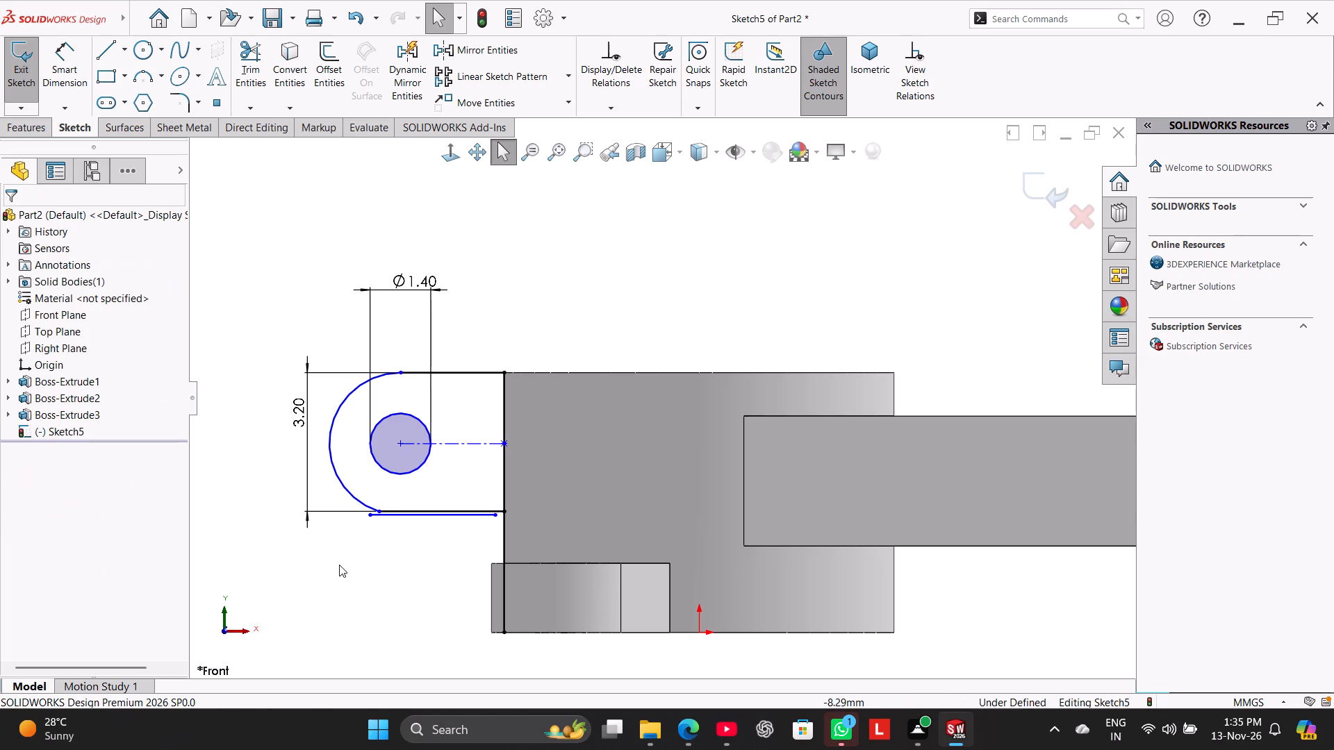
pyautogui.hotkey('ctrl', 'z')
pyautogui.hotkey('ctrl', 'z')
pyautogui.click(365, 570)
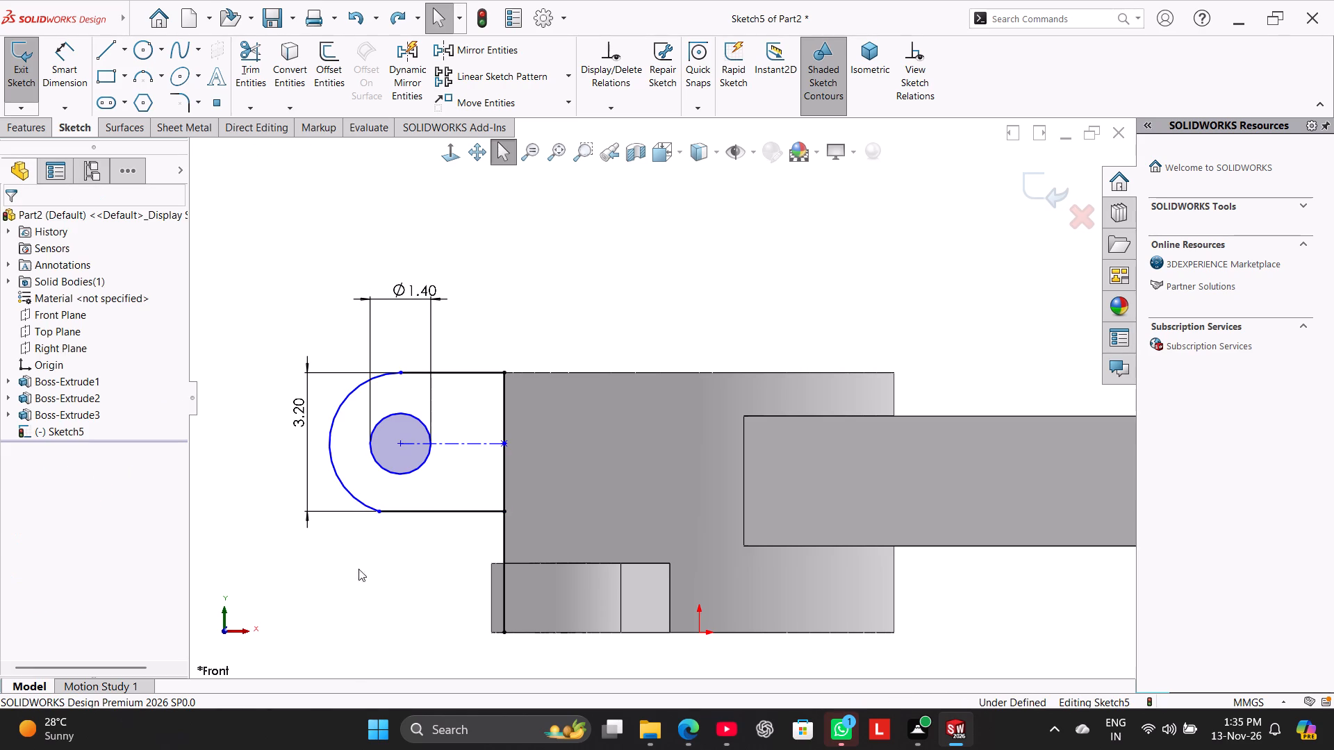
# Add a tangent relation between the lug profile's lower line and its end arc.
pyautogui.keyDown('ctrl'); pyautogui.click(432, 510); pyautogui.keyUp('ctrl')
pyautogui.keyDown('ctrl'); pyautogui.click(355, 497); pyautogui.keyUp('ctrl')
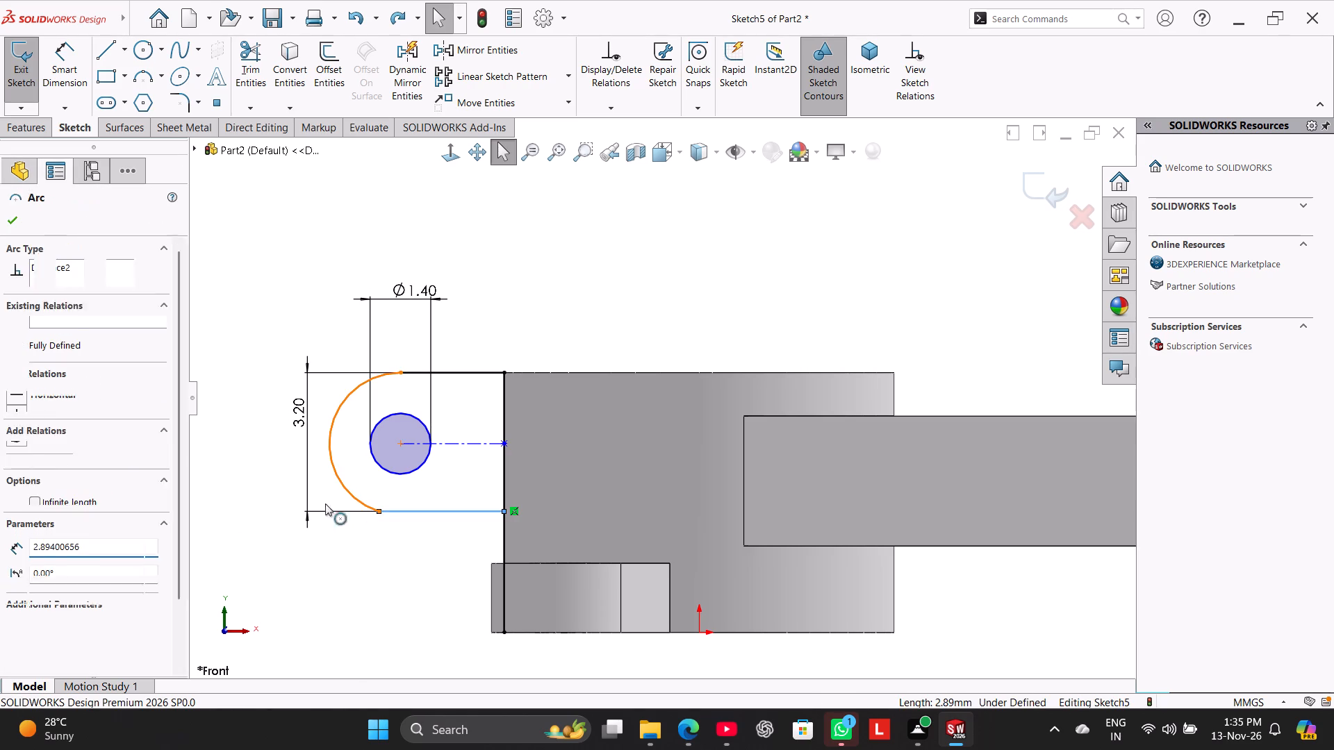
pyautogui.click(63, 469)
pyautogui.click(352, 557)
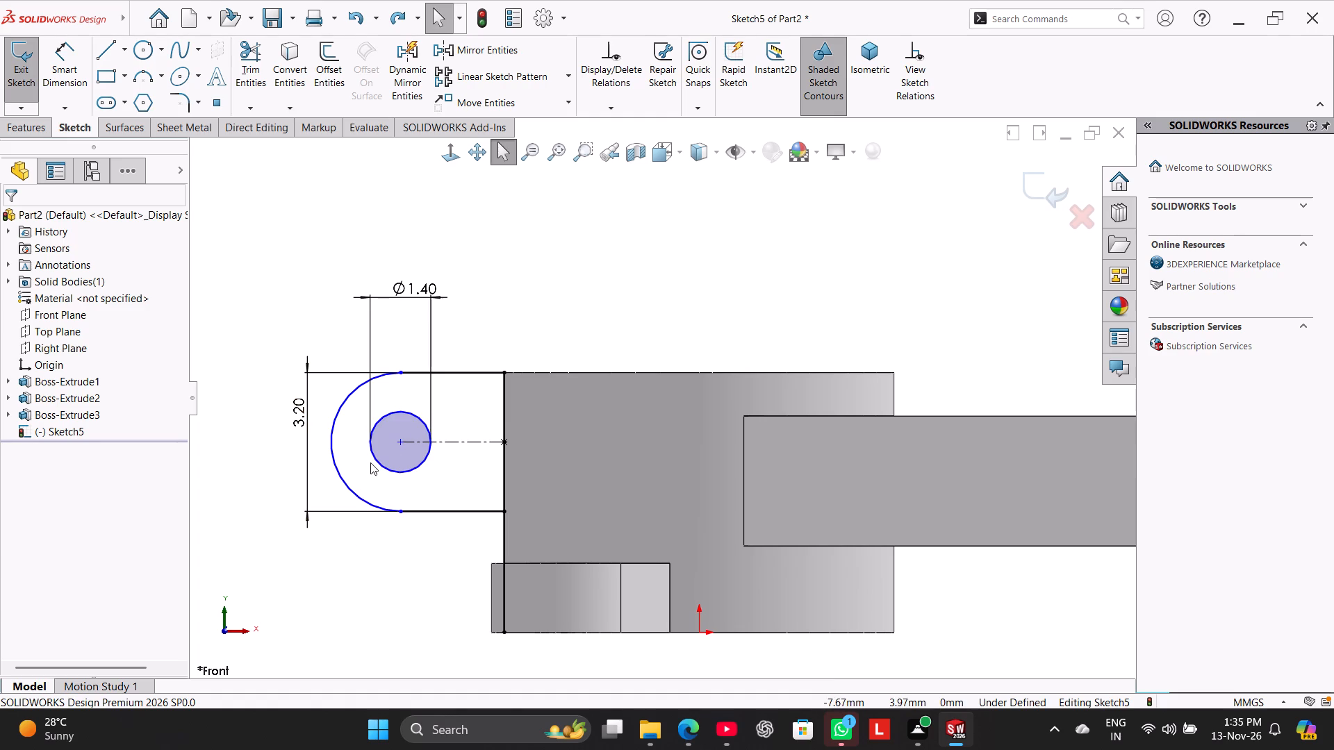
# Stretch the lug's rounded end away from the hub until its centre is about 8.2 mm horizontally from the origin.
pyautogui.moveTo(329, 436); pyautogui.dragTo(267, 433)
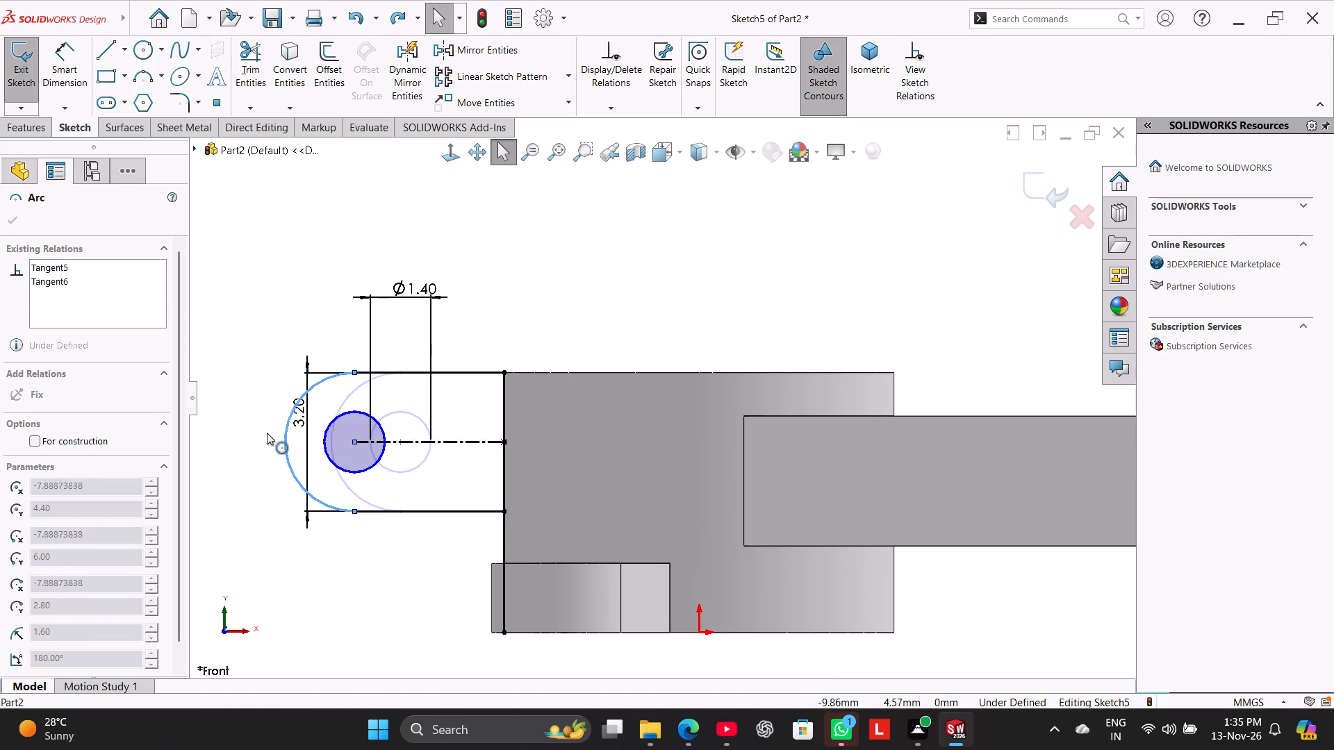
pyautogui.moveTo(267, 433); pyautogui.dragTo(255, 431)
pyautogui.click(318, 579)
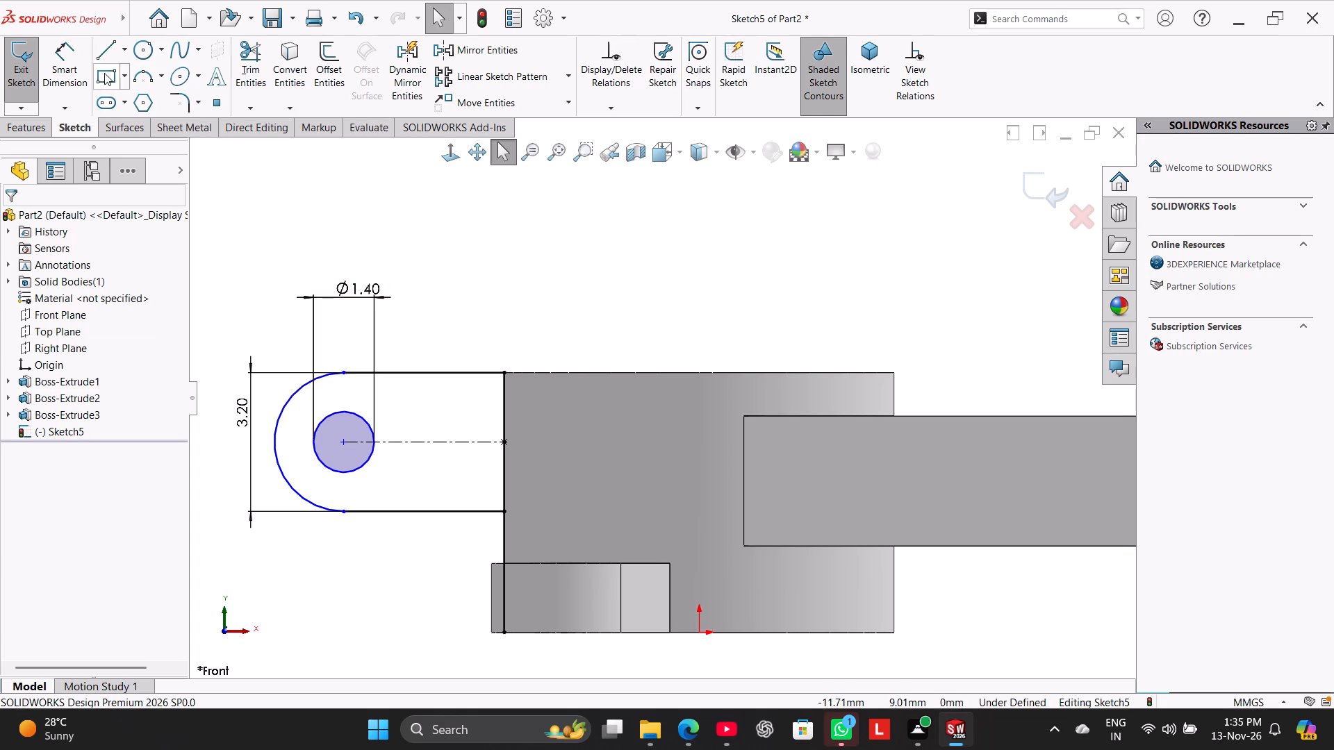
# Dimension the horizontal distance from the origin to the lug hole's centre as 6.5 mm.
pyautogui.moveTo(60, 53); pyautogui.dragTo(58, 59)
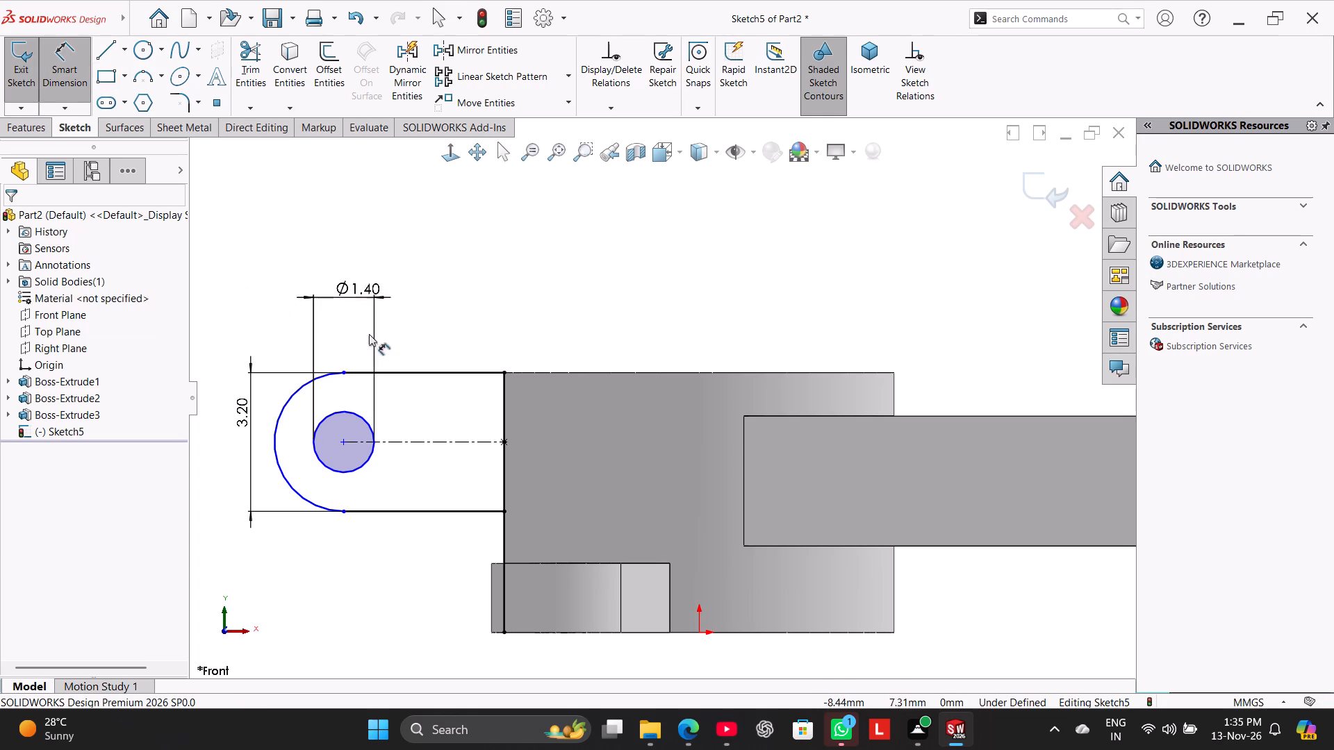
pyautogui.click(697, 631)
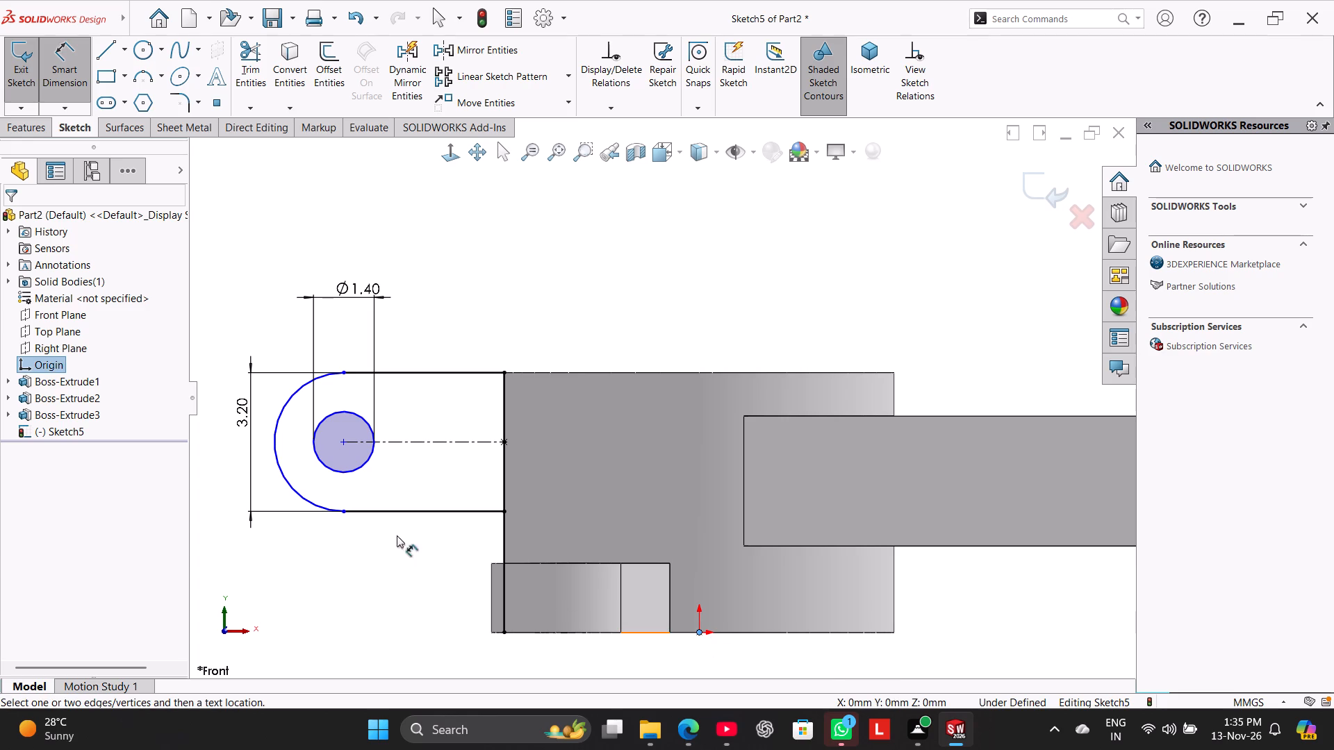
pyautogui.click(341, 446)
pyautogui.click(455, 650)
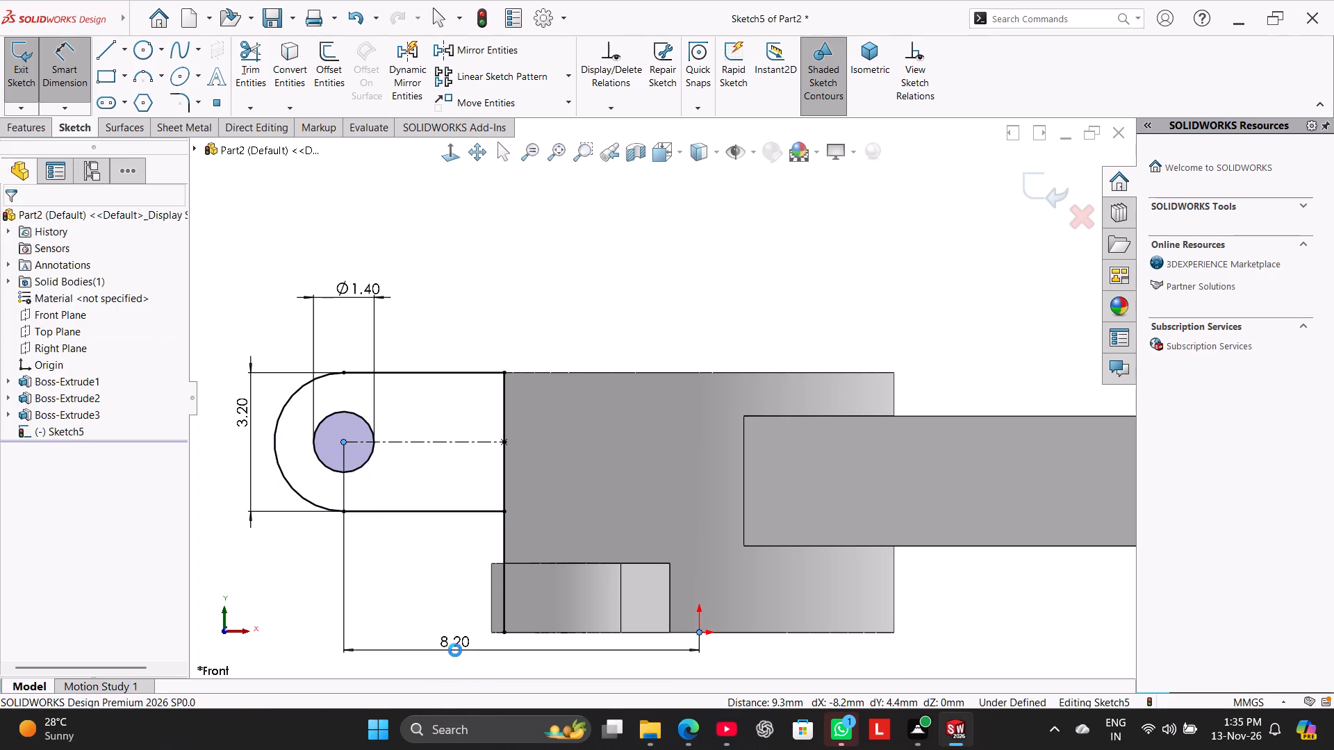
pyautogui.write('6.5')
pyautogui.press('Return')
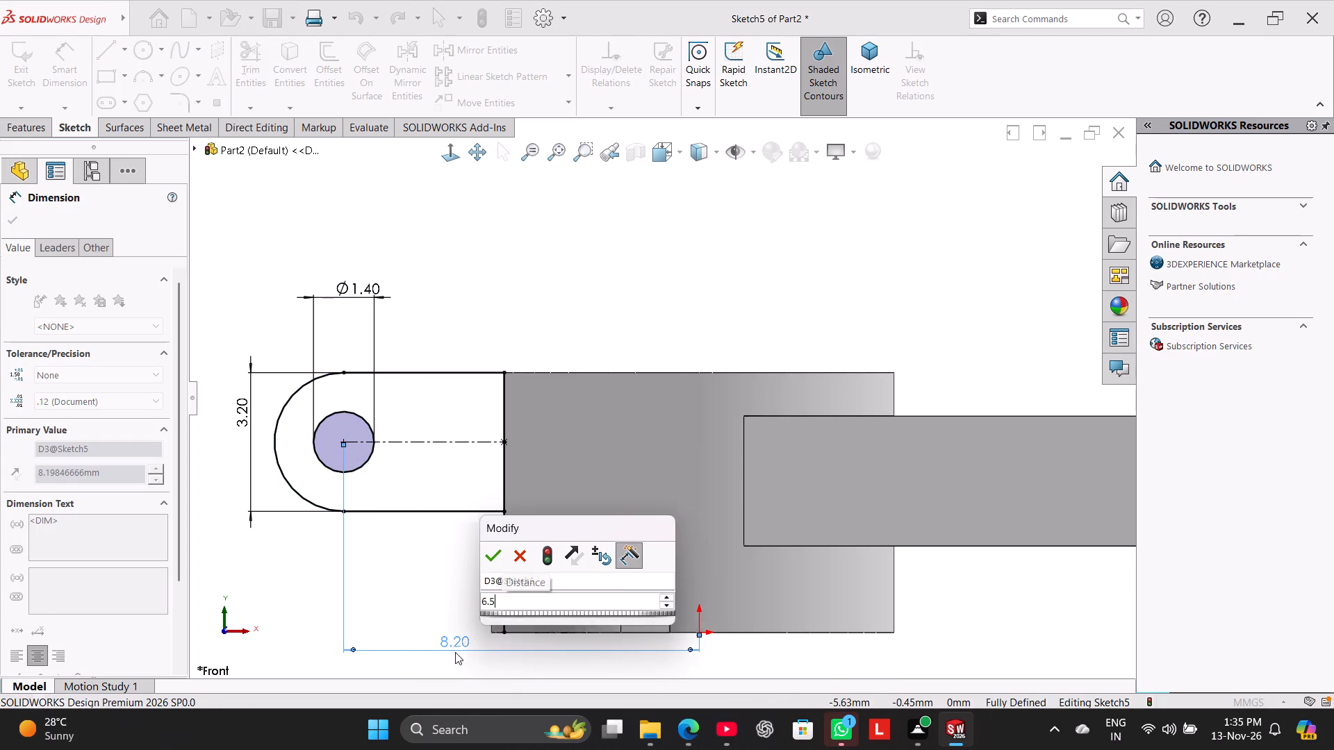
pyautogui.rightClick(533, 324)
pyautogui.click(587, 372)
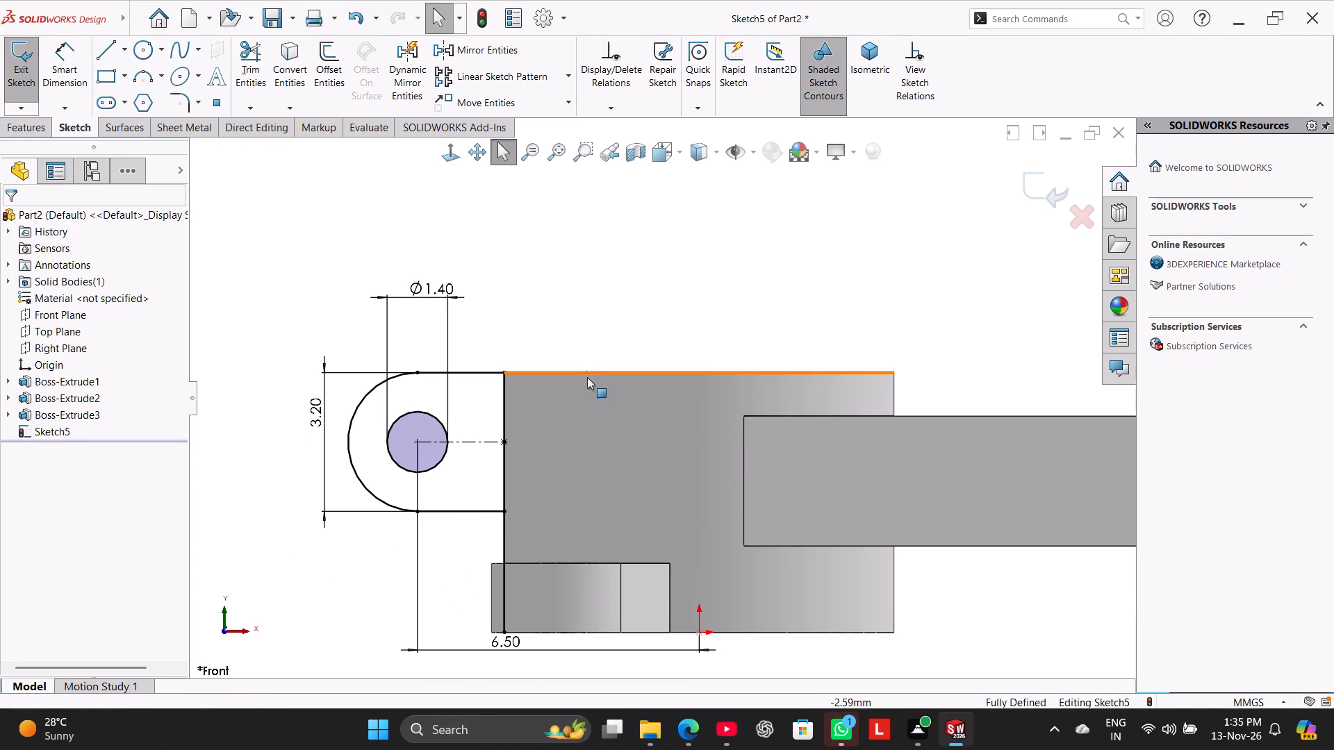
pyautogui.click(576, 317)
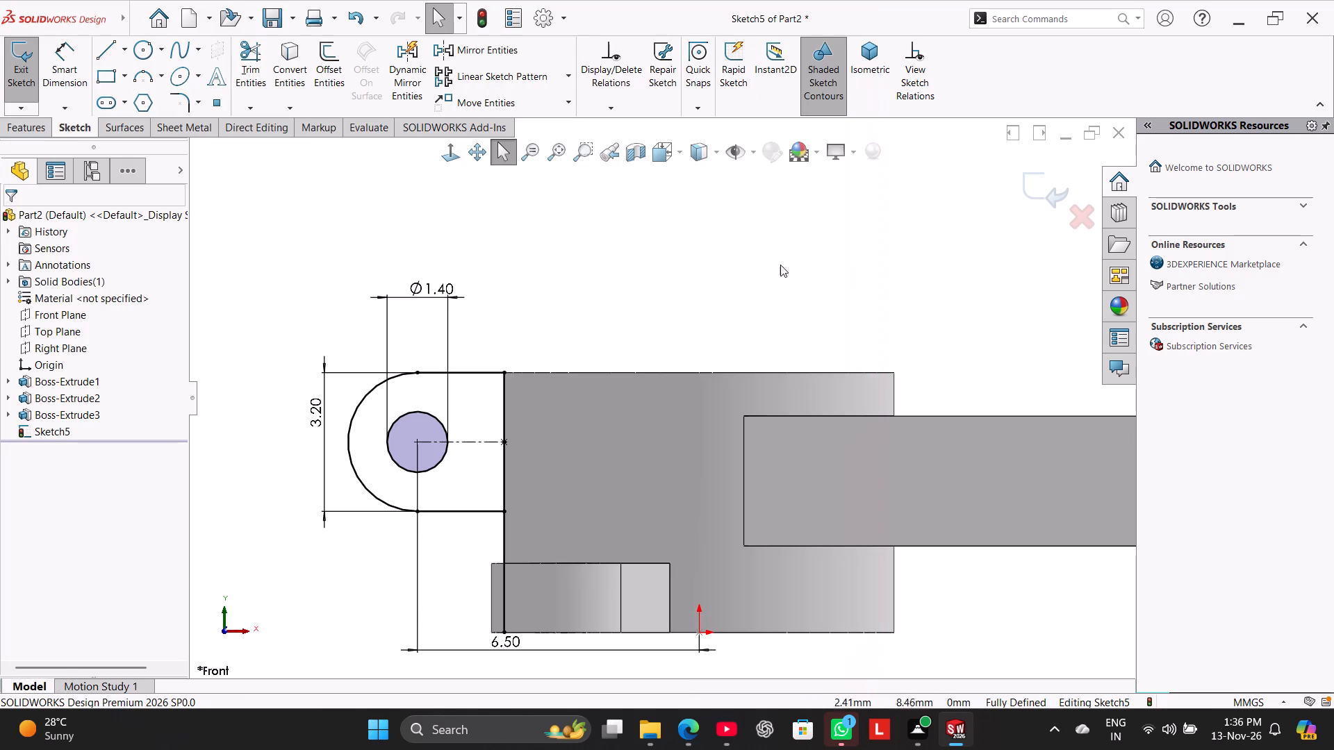
pyautogui.click(677, 249)
# Extrude the lug region around the hole by 1.6 mm with the Mid Plane end condition, merging the result.
pyautogui.click(36, 120)
pyautogui.moveTo(329, 241); pyautogui.dragTo(308, 377, button='middle')
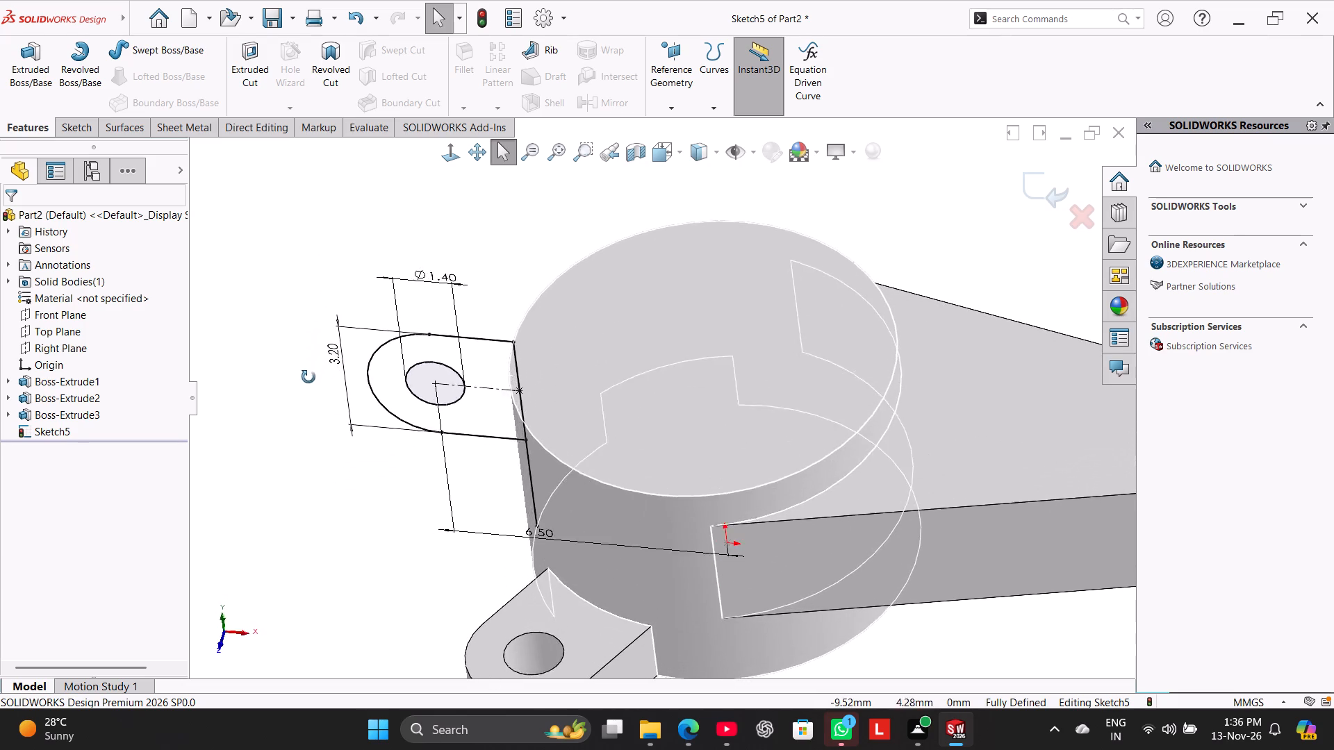
pyautogui.moveTo(308, 377); pyautogui.dragTo(335, 428, button='middle')
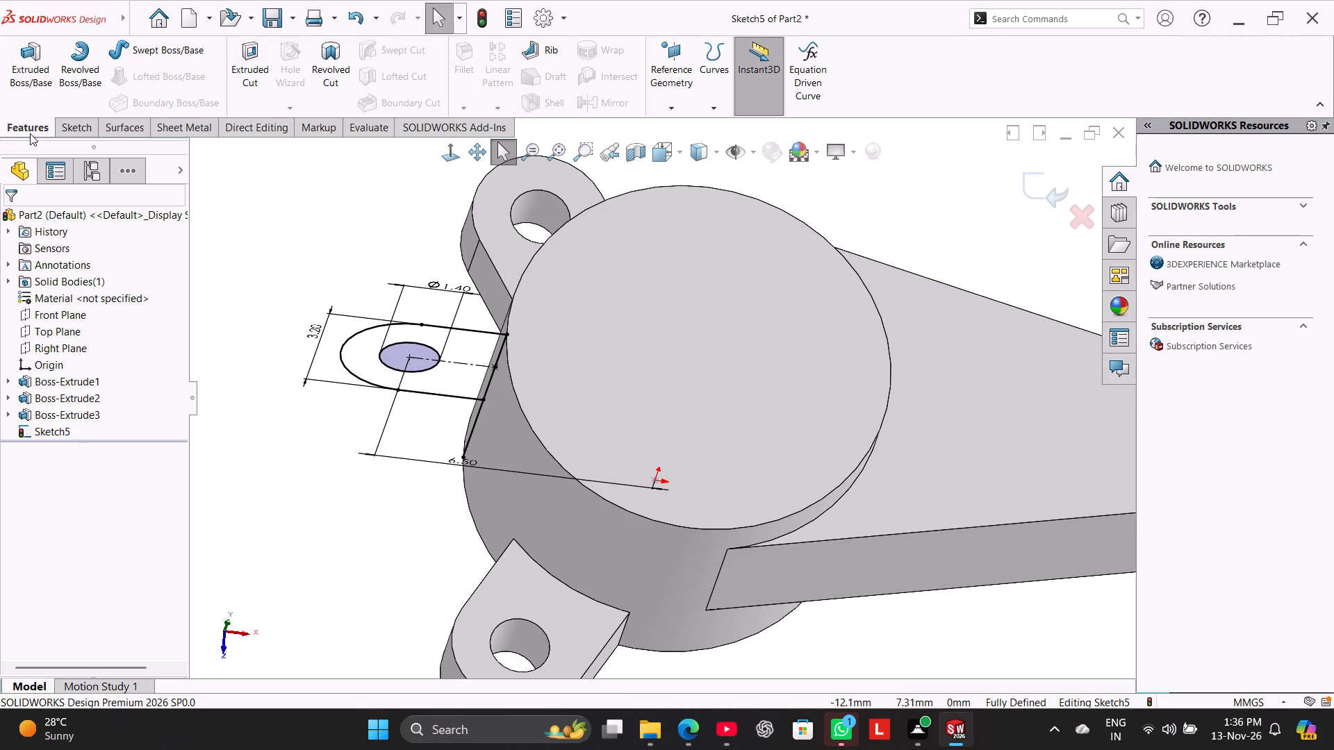
pyautogui.click(30, 133)
pyautogui.click(31, 79)
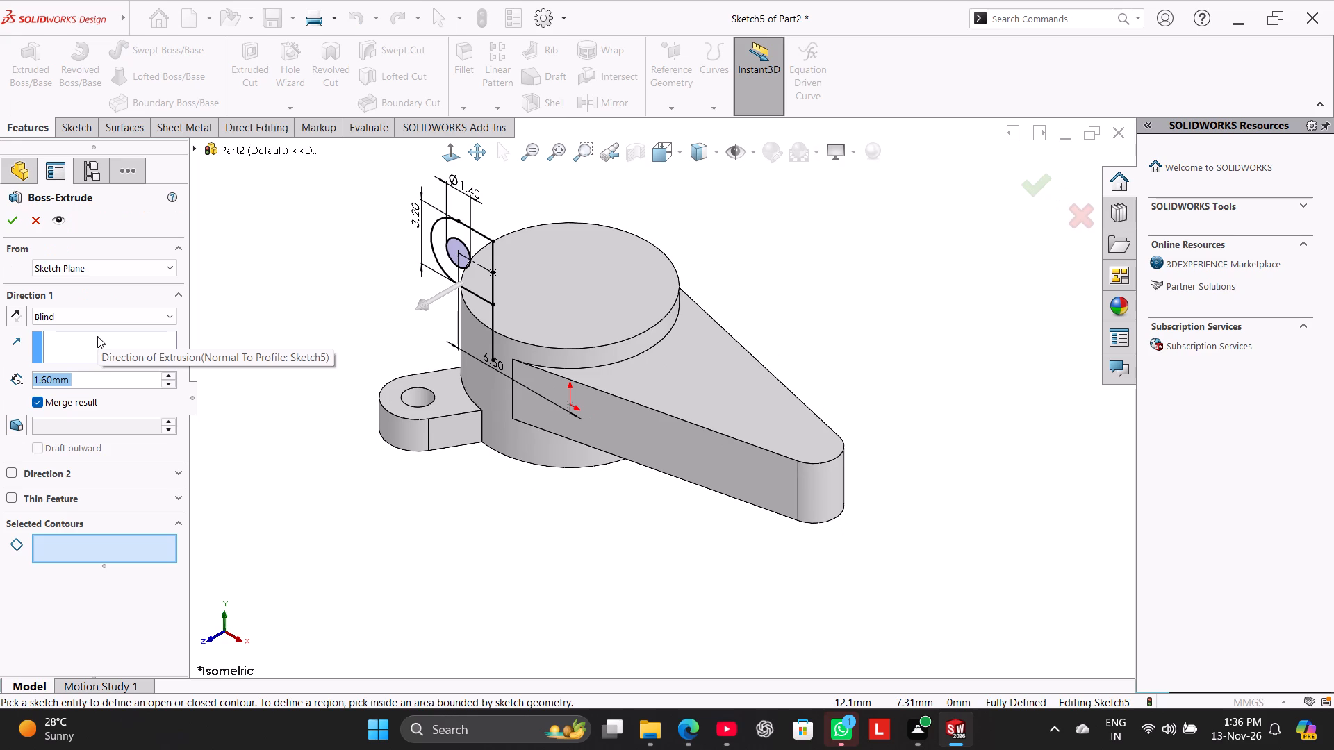
pyautogui.click(97, 310)
pyautogui.click(120, 401)
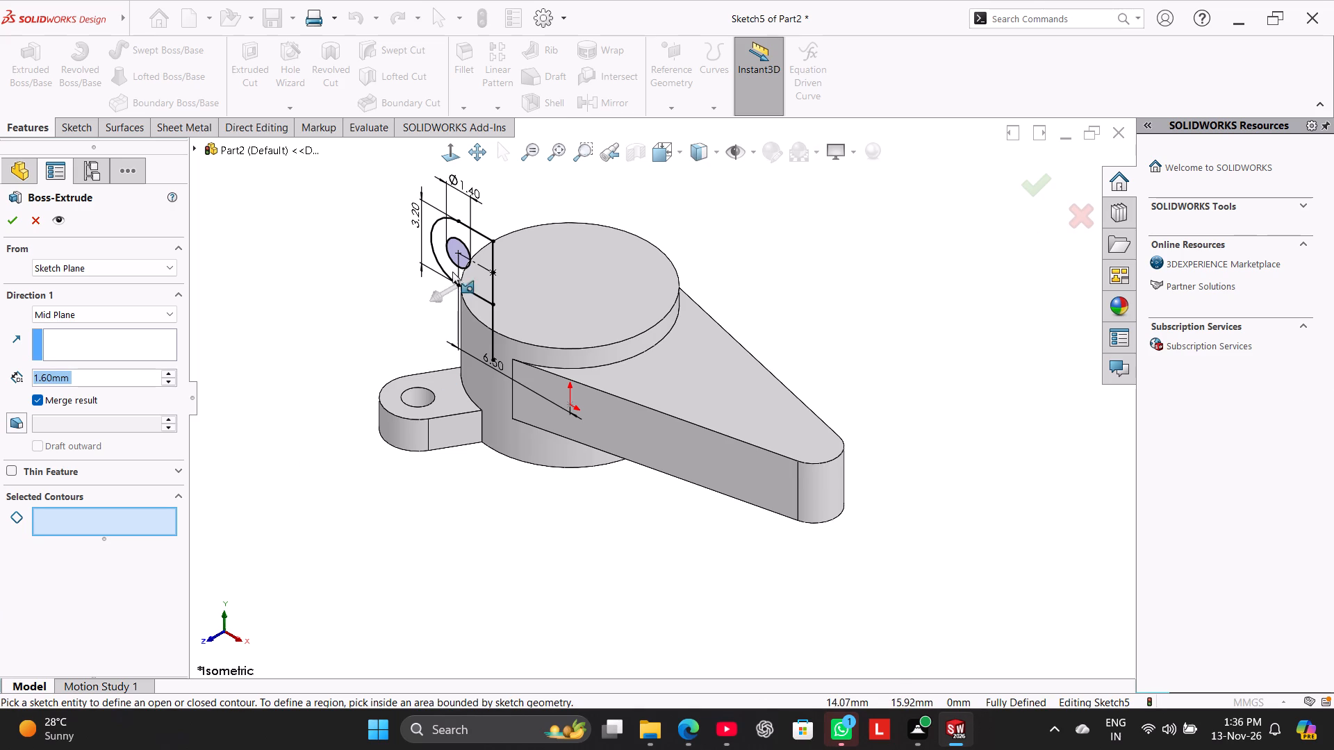
pyautogui.click(473, 279)
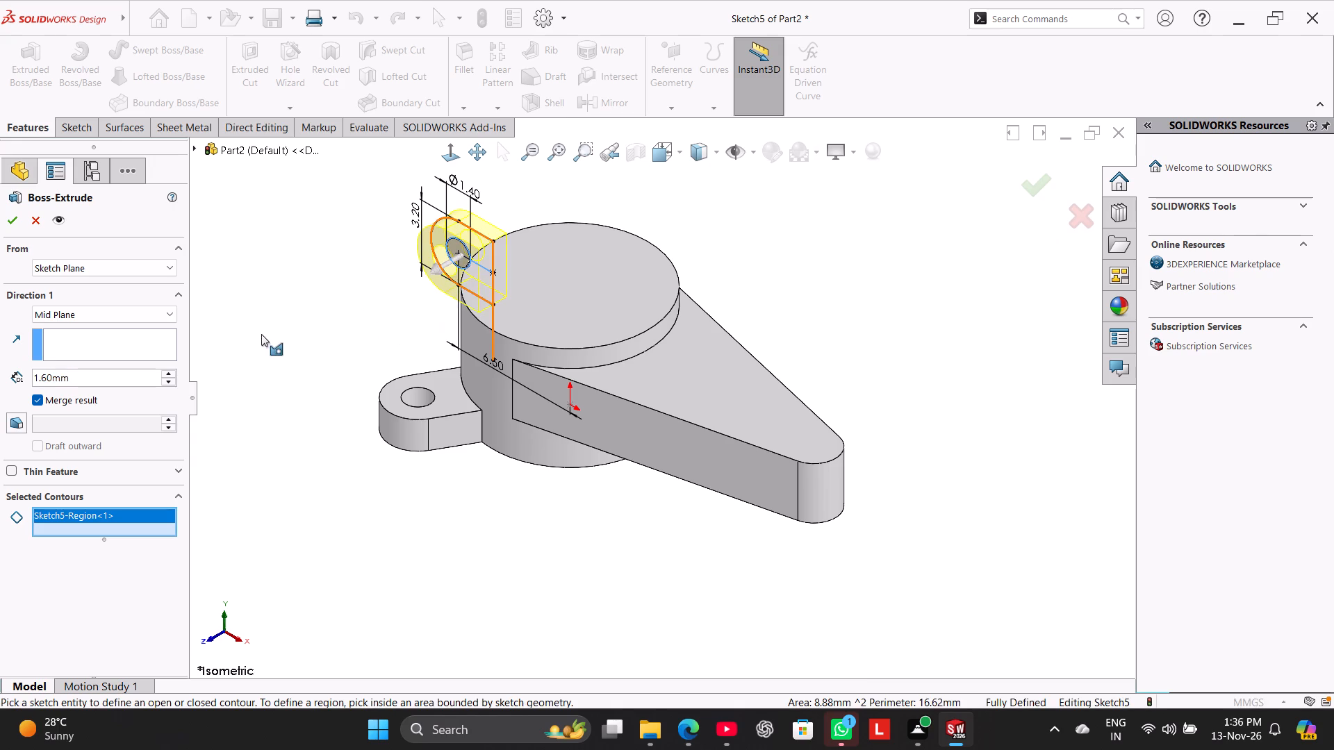
pyautogui.moveTo(264, 336); pyautogui.dragTo(314, 399, button='middle')
pyautogui.click(6, 224)
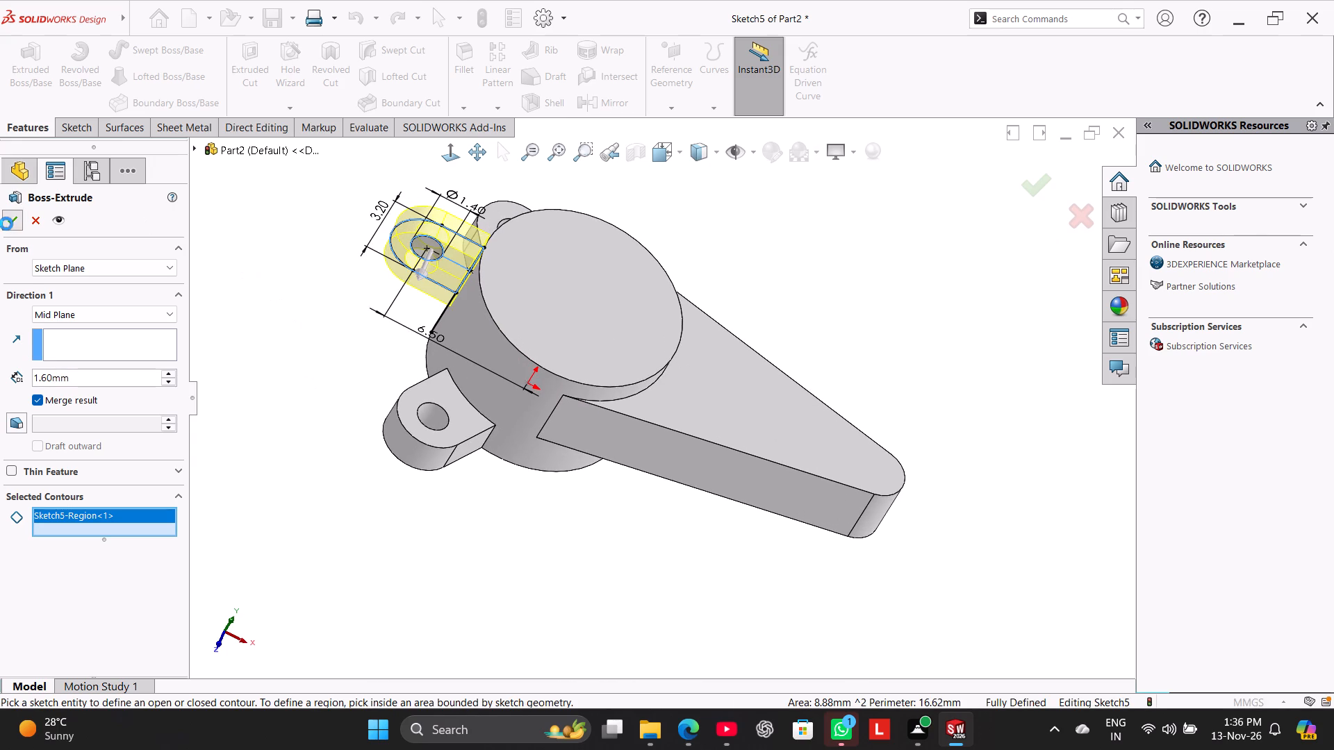
pyautogui.click(261, 303)
# Start a sketch on the new lug's flat end face beside the hub and convert the face's edges into a rectangle.
pyautogui.moveTo(322, 334); pyautogui.dragTo(252, 335, button='middle')
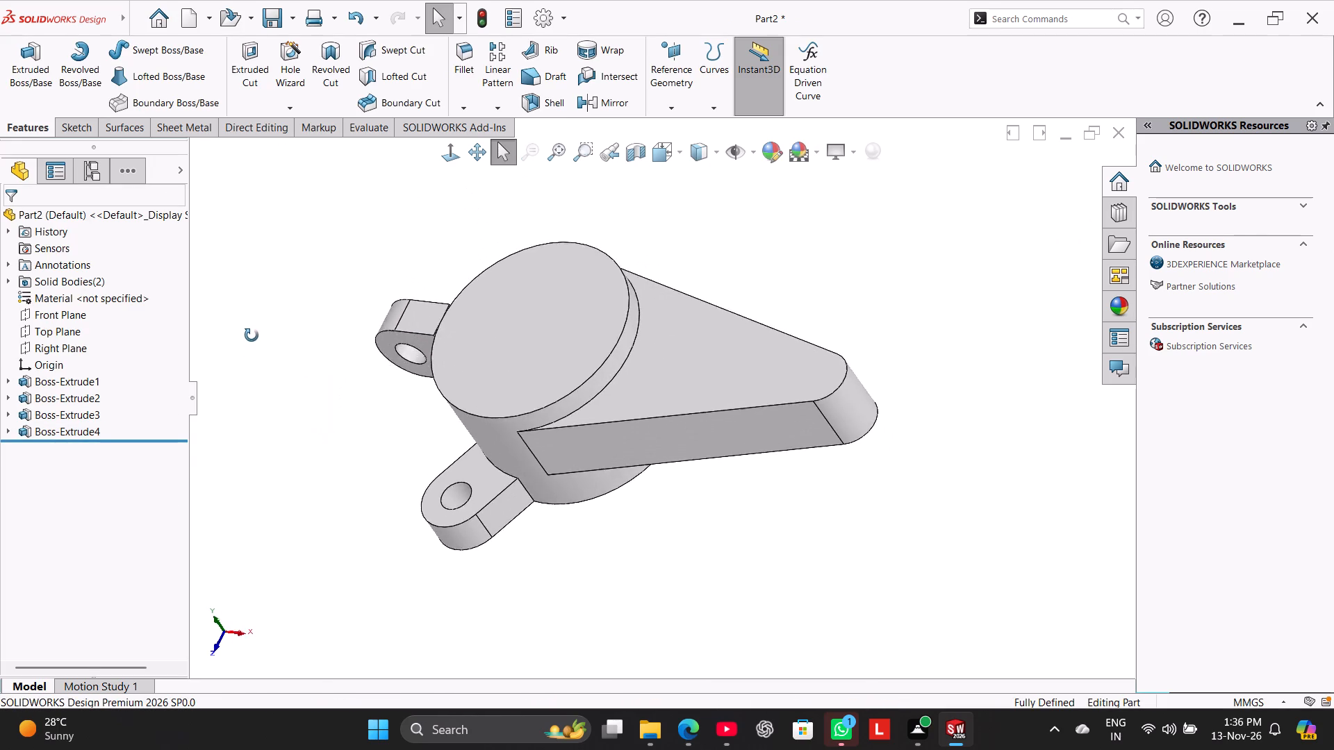
pyautogui.moveTo(252, 335); pyautogui.dragTo(252, 317, button='middle')
pyautogui.scroll(-6, 374, 330)
pyautogui.moveTo(451, 526); pyautogui.dragTo(488, 443, button='middle')
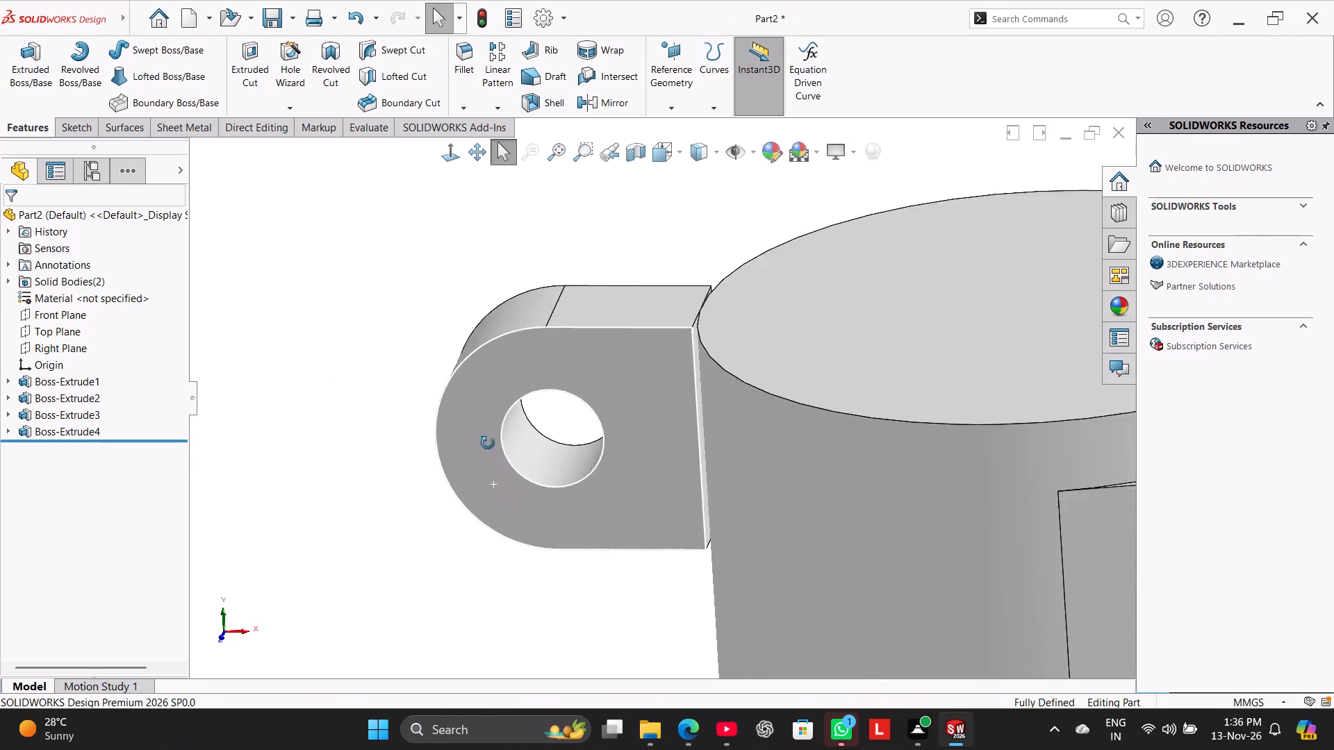
pyautogui.moveTo(488, 443); pyautogui.dragTo(478, 432, button='middle')
pyautogui.scroll(-6, 746, 381)
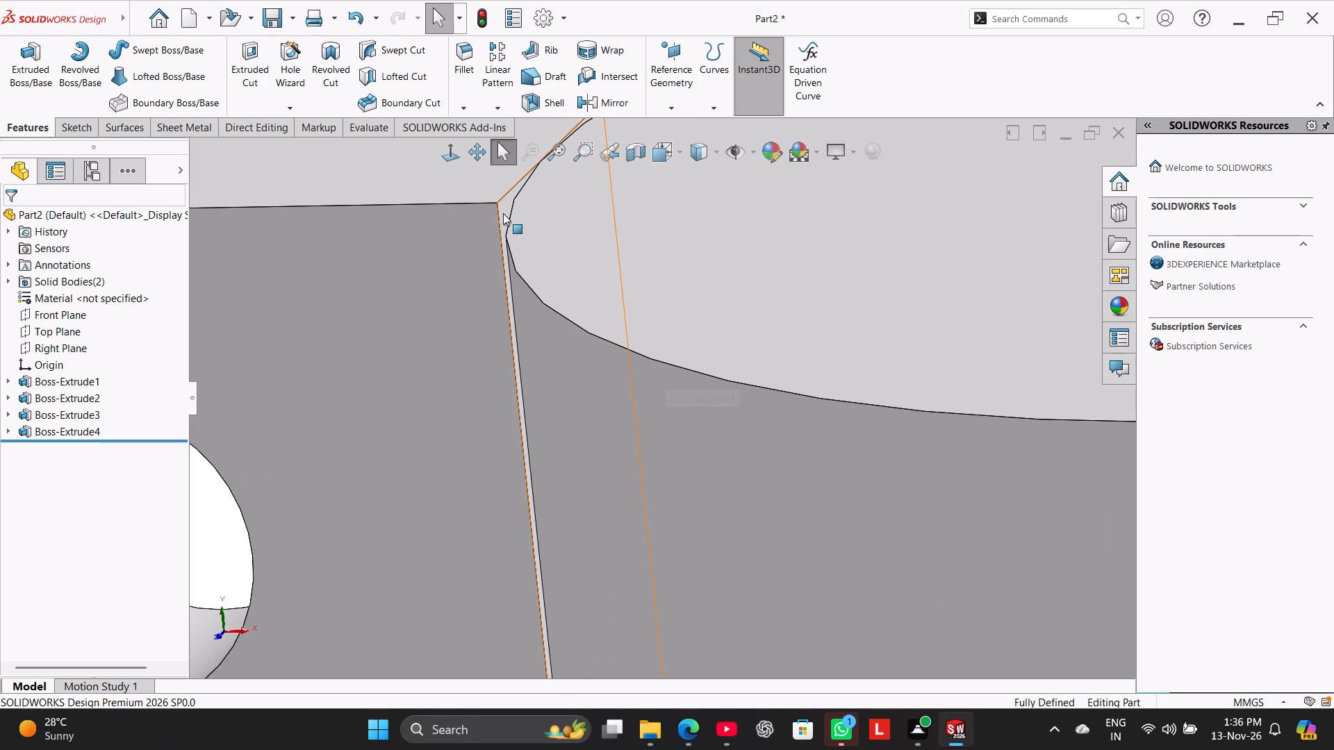
pyautogui.click(503, 213)
pyautogui.scroll(5, 522, 386)
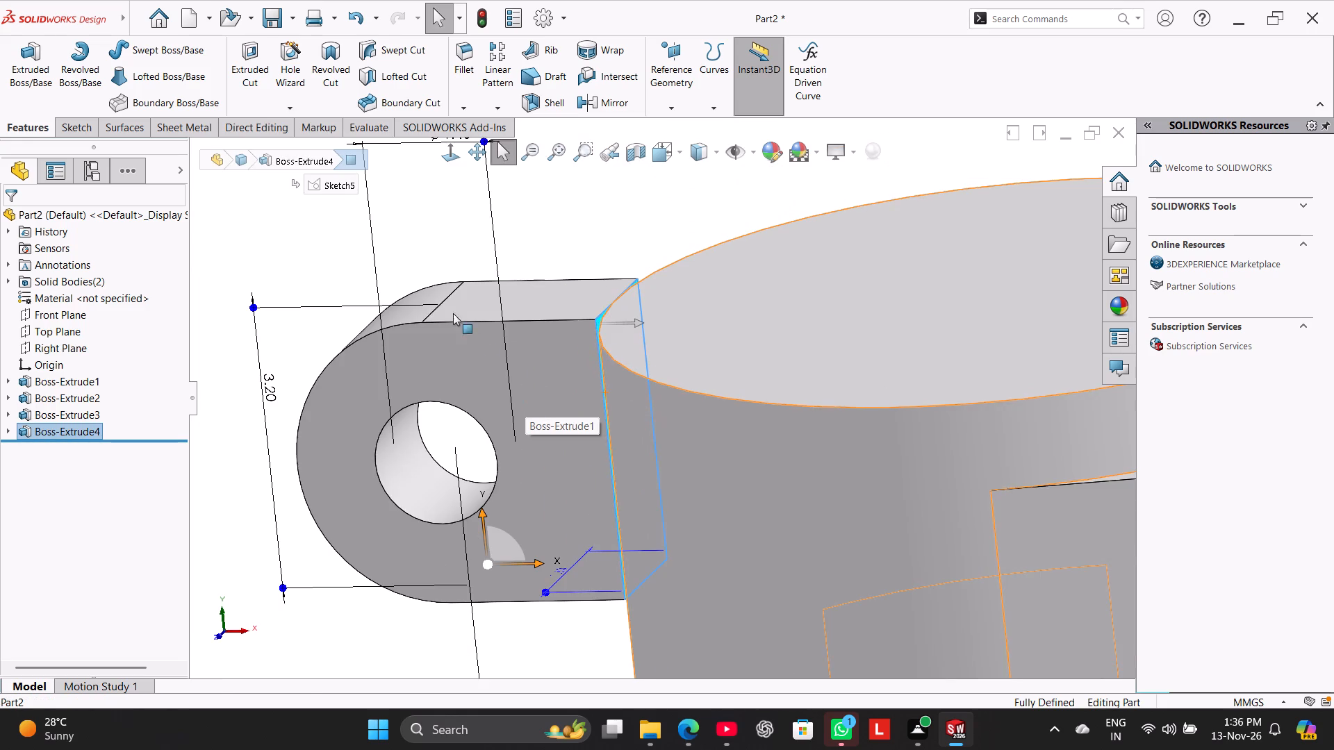
pyautogui.click(77, 125)
pyautogui.click(28, 72)
pyautogui.click(293, 70)
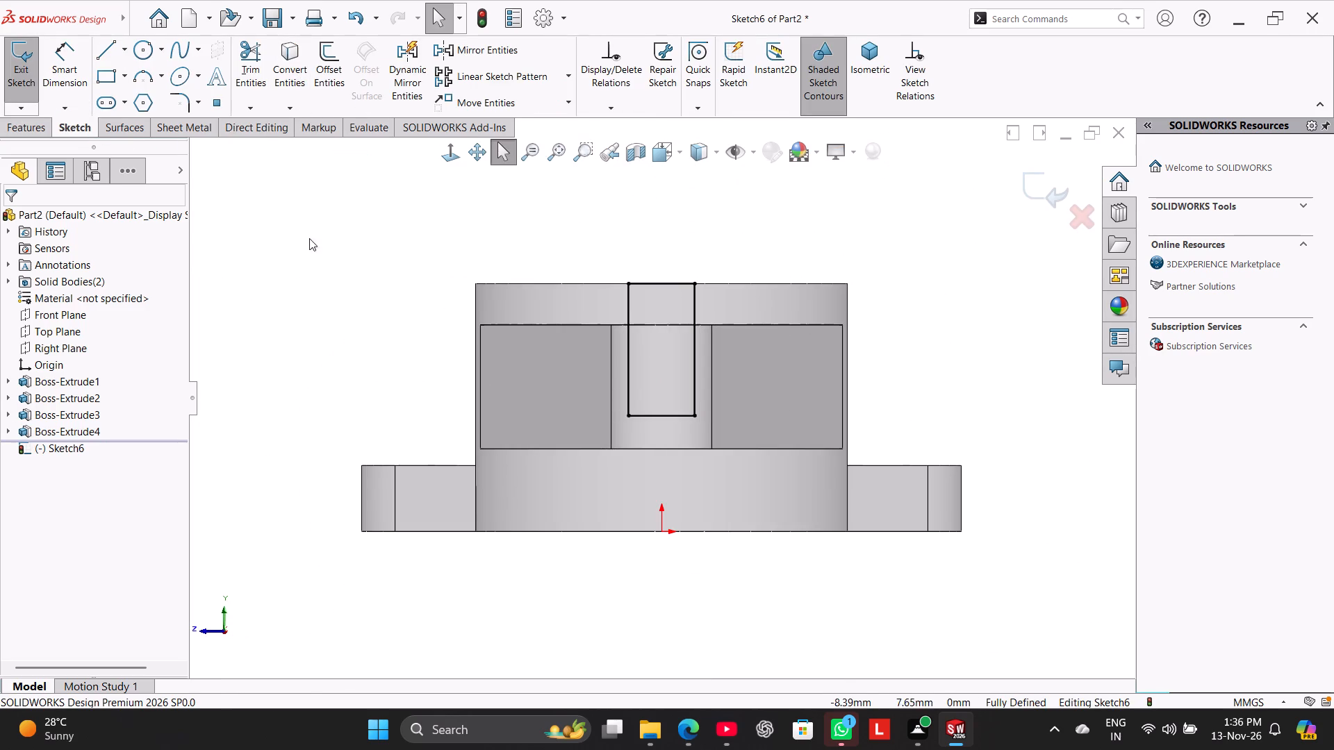
# Extrude the converted rectangle by 1.6 mm with the Mid Plane end condition, merging the result to join the lug to the hub.
pyautogui.moveTo(309, 299); pyautogui.dragTo(359, 416, button='middle')
pyautogui.click(36, 124)
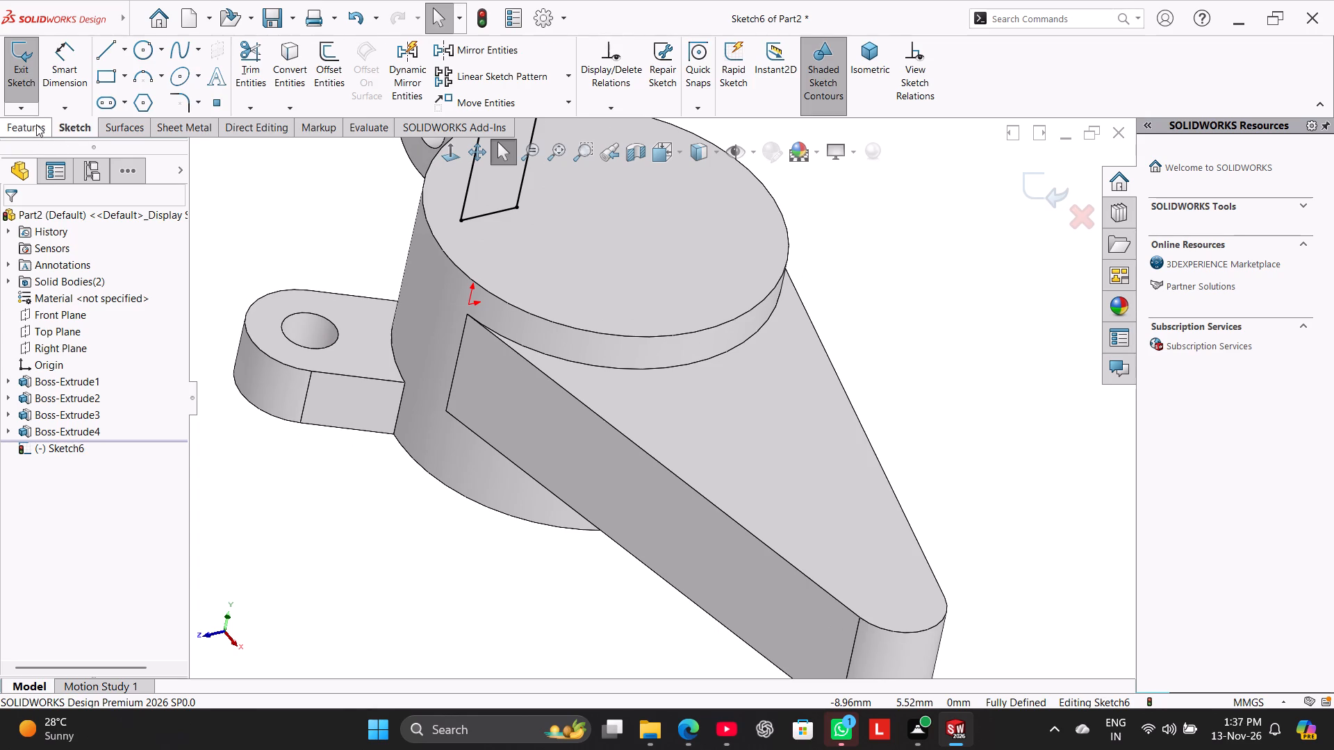
pyautogui.click(23, 68)
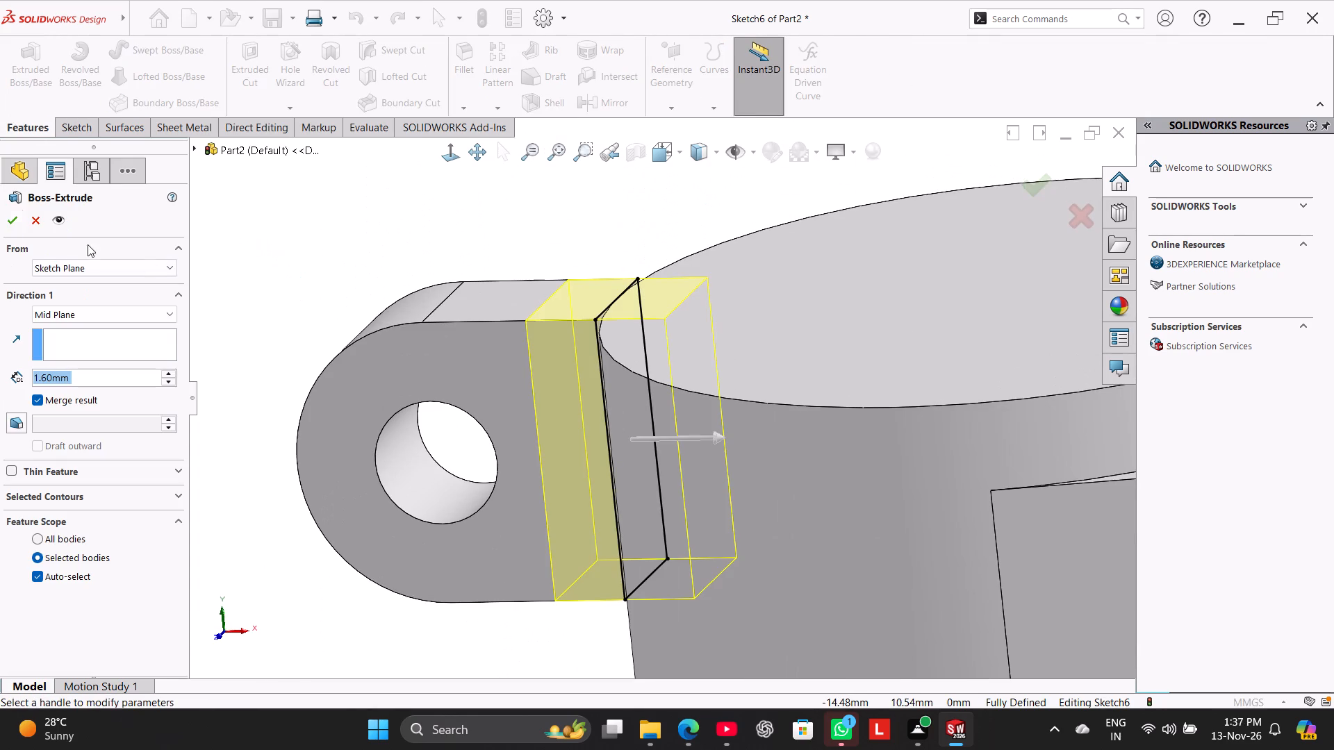
pyautogui.click(12, 226)
pyautogui.click(311, 243)
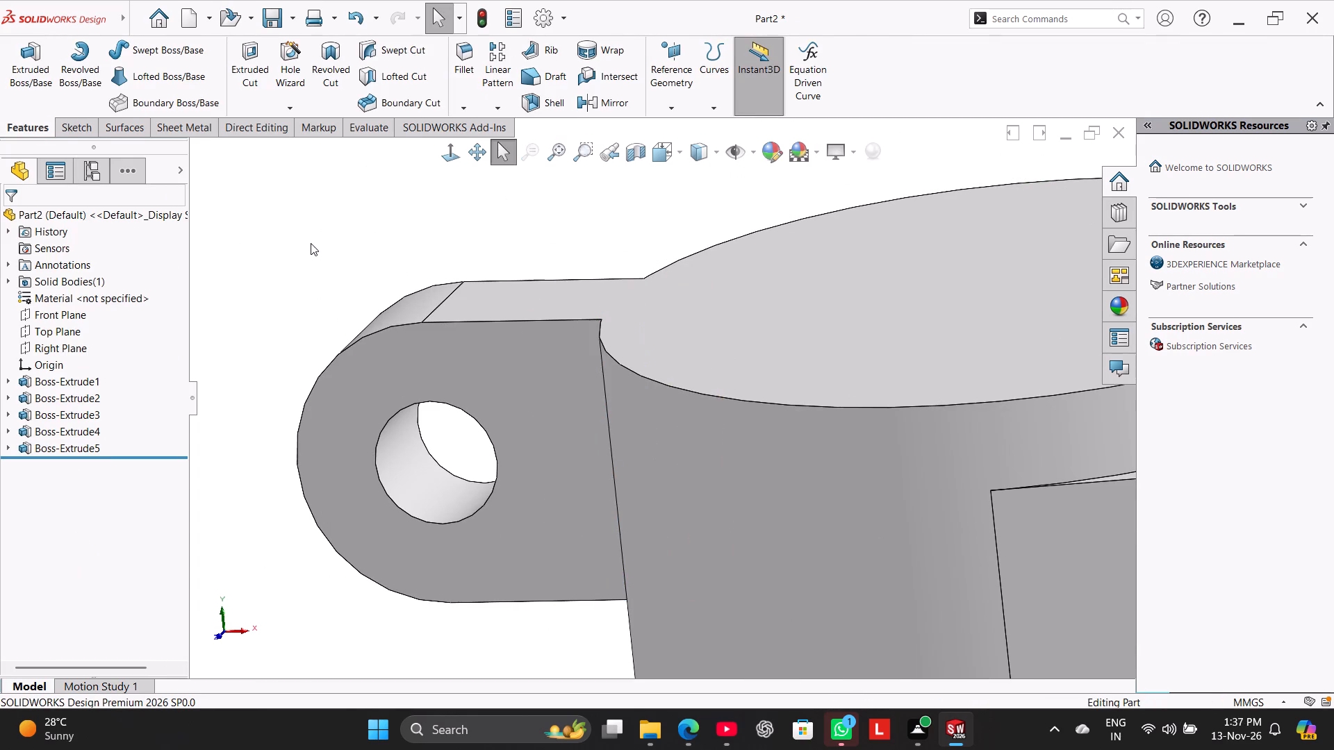
# Open the sketch of the two flat holed ears at the hub's base for editing.
pyautogui.moveTo(335, 253); pyautogui.dragTo(314, 333, button='middle')
pyautogui.moveTo(279, 368); pyautogui.dragTo(404, 230, button='right')
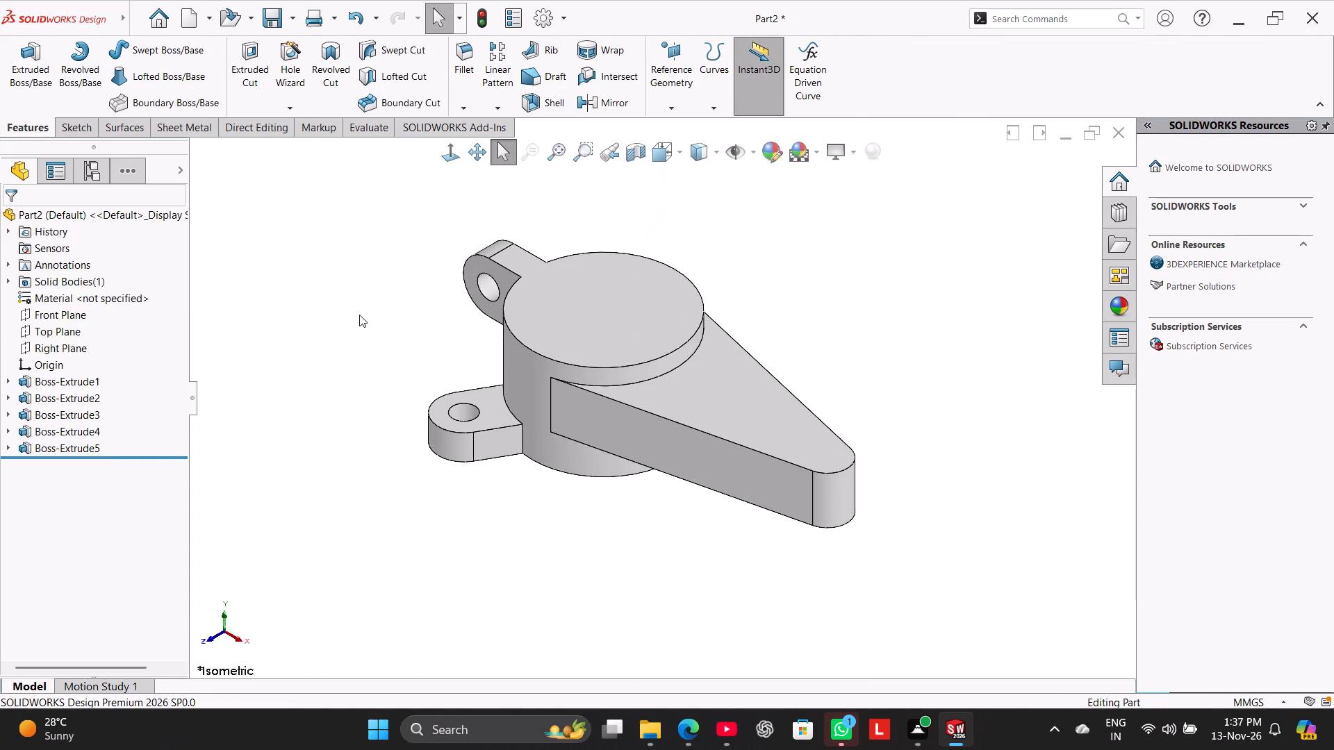
pyautogui.click(359, 315)
pyautogui.moveTo(359, 315); pyautogui.dragTo(380, 410, button='middle')
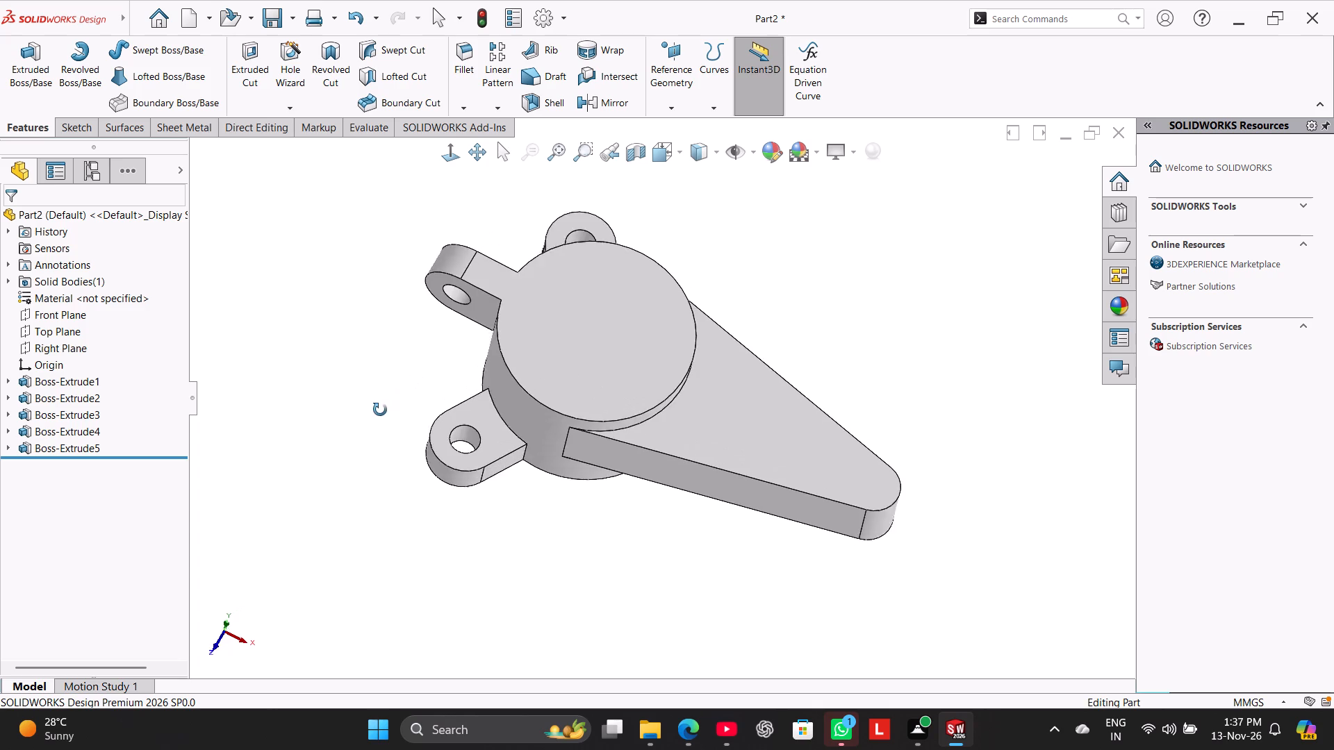
pyautogui.moveTo(380, 410); pyautogui.dragTo(450, 322, button='middle')
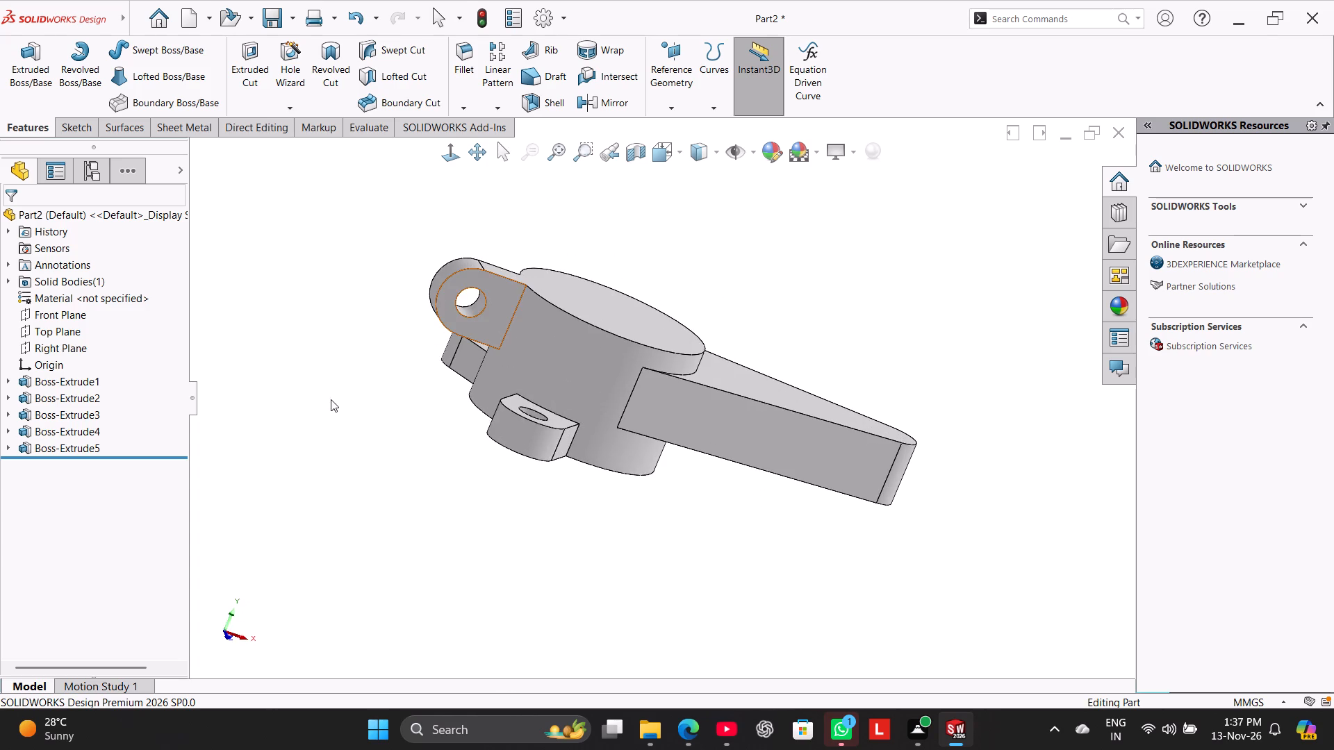
pyautogui.moveTo(331, 399); pyautogui.dragTo(438, 292, button='right')
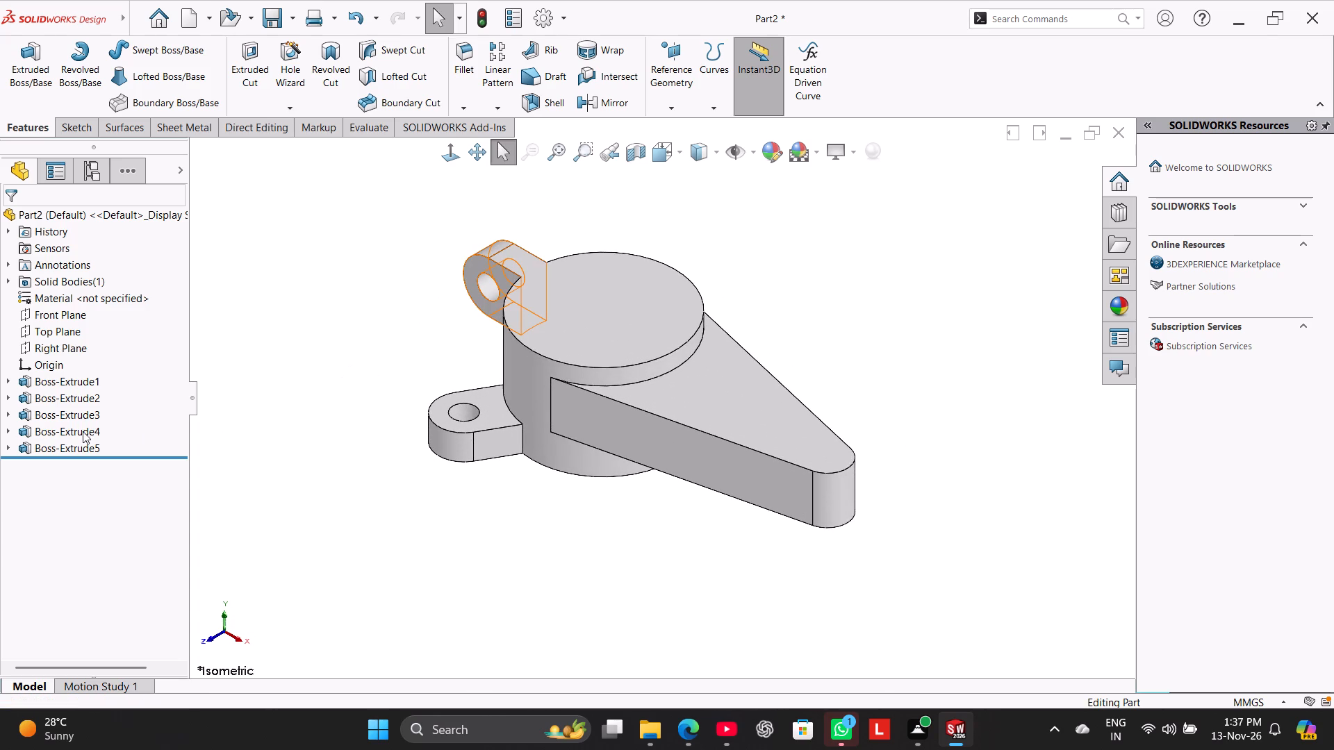
pyautogui.rightClick(31, 417)
pyautogui.click(67, 375)
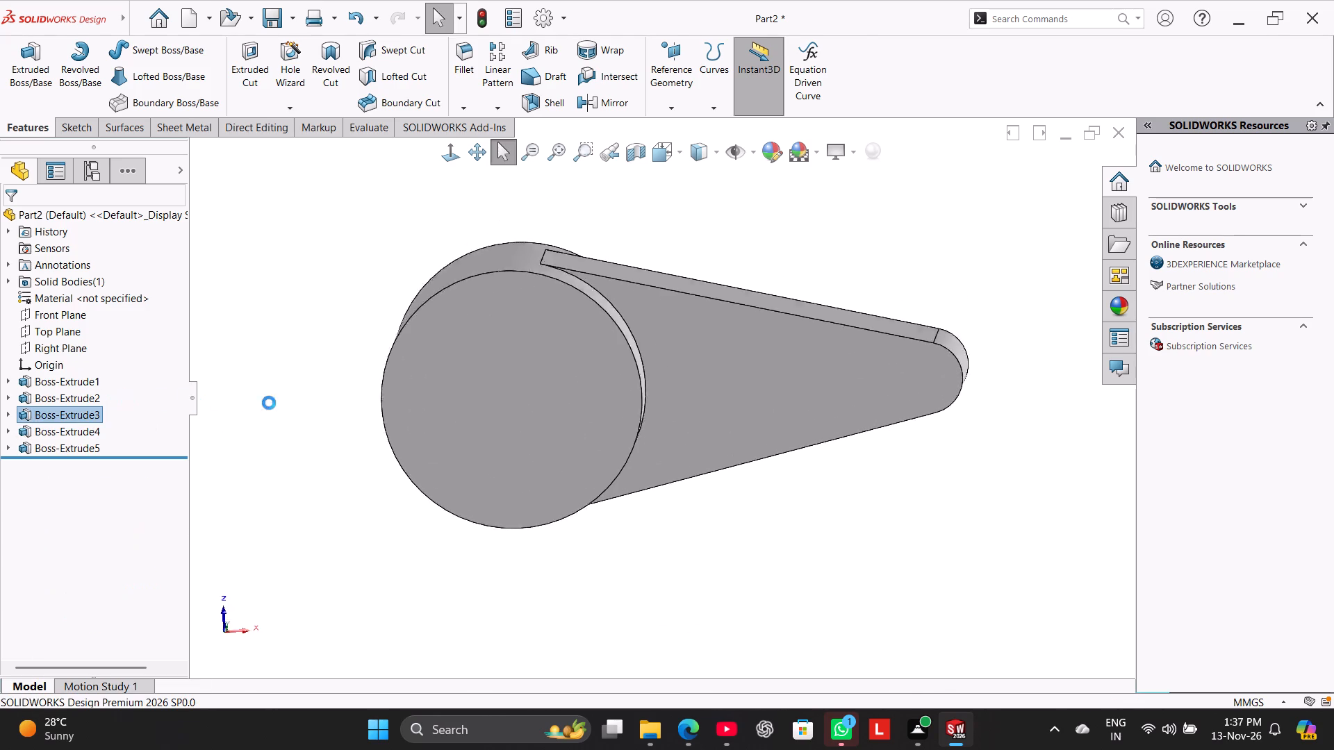
pyautogui.click(259, 424)
pyautogui.scroll(2, 300, 415)
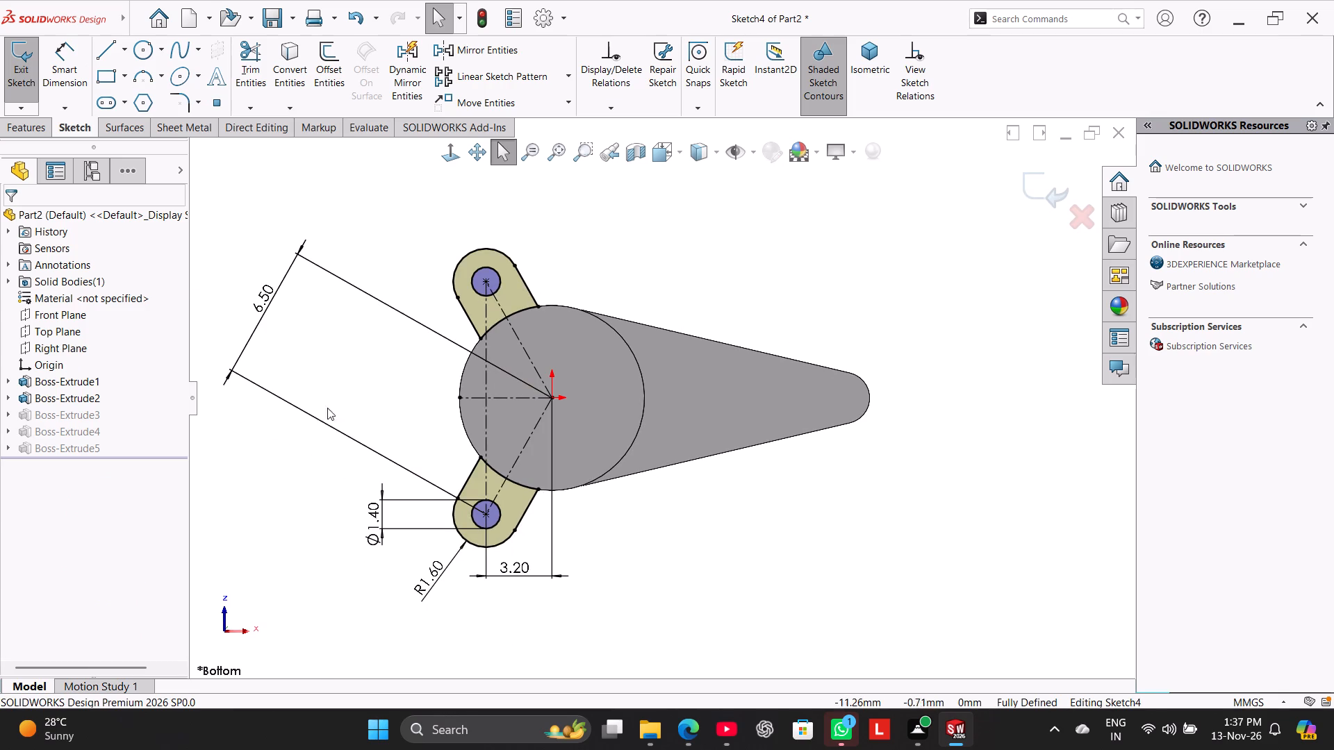
pyautogui.scroll(-1, 411, 377)
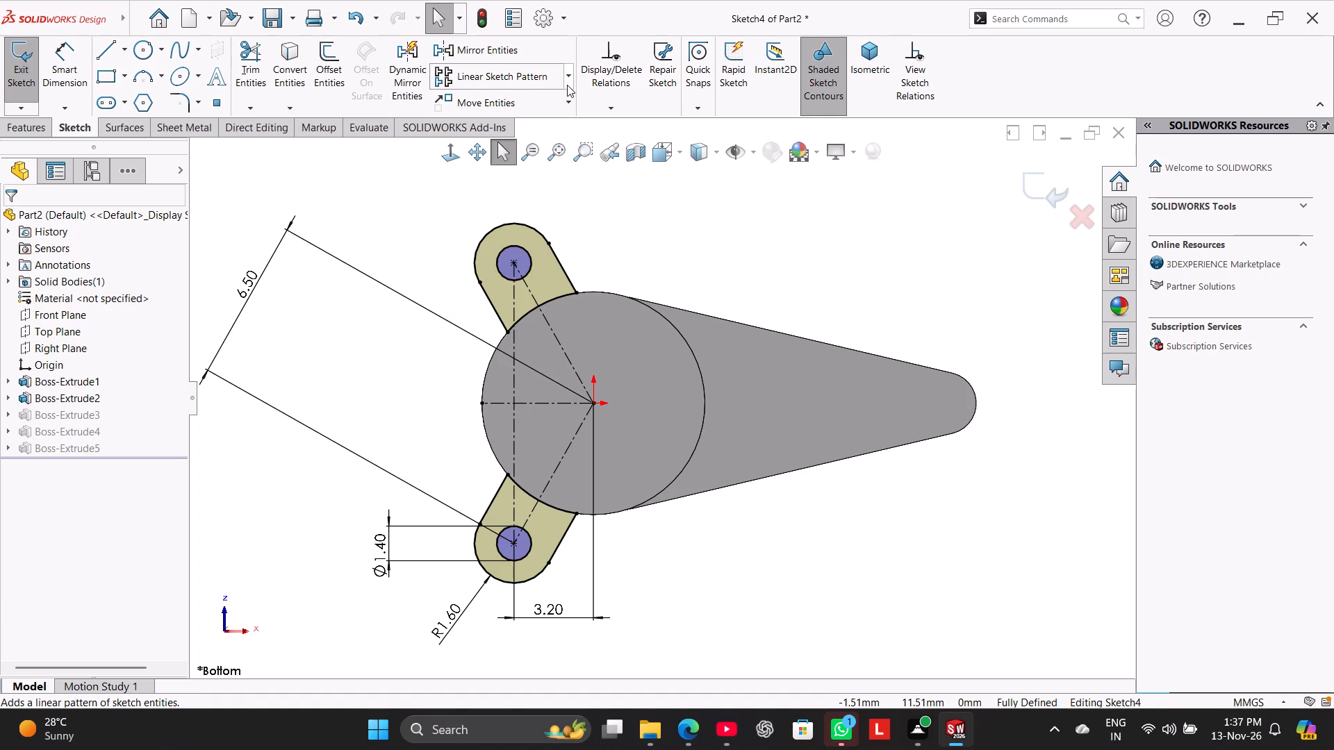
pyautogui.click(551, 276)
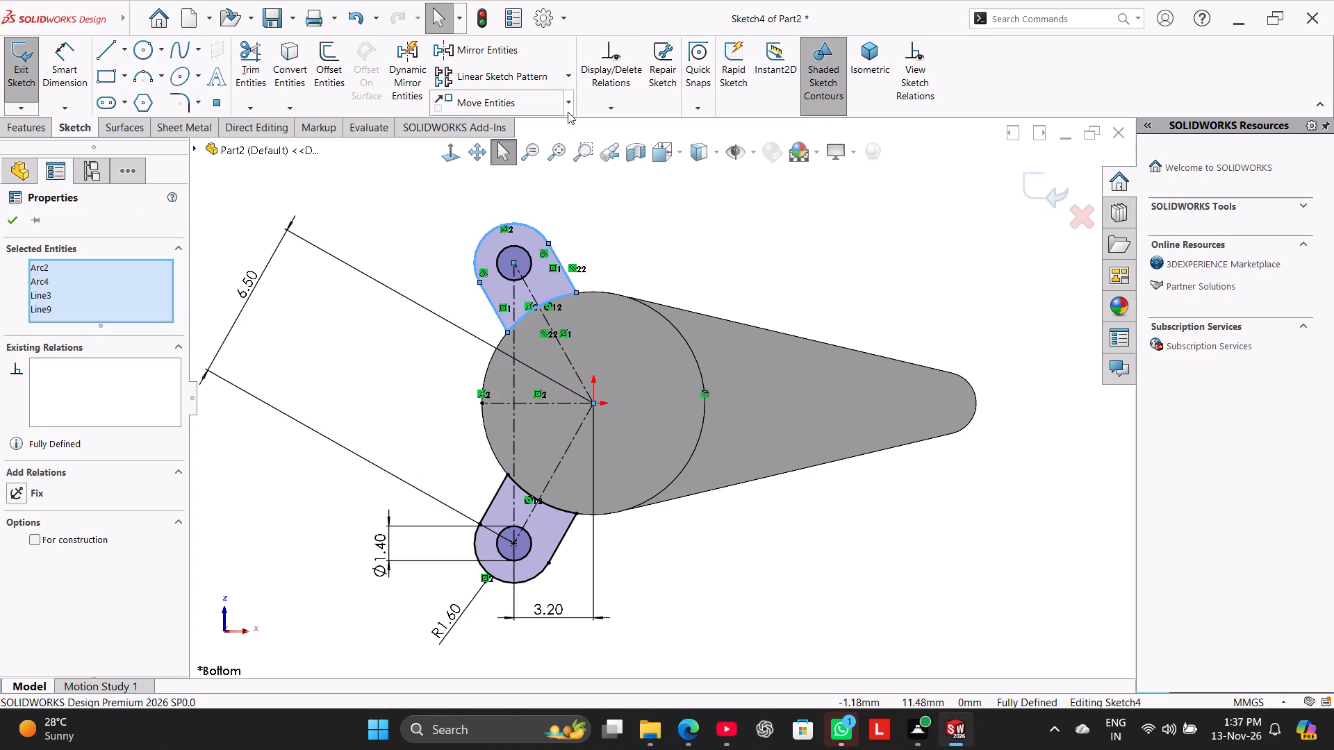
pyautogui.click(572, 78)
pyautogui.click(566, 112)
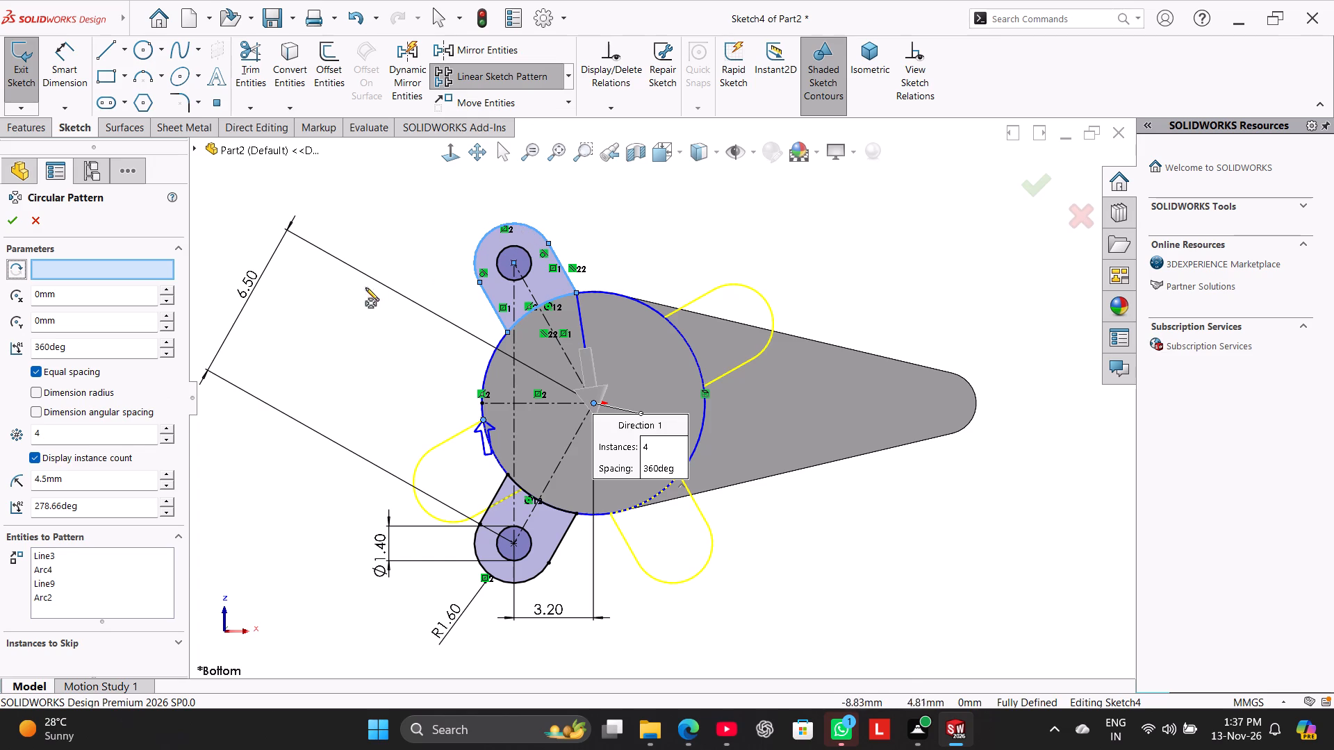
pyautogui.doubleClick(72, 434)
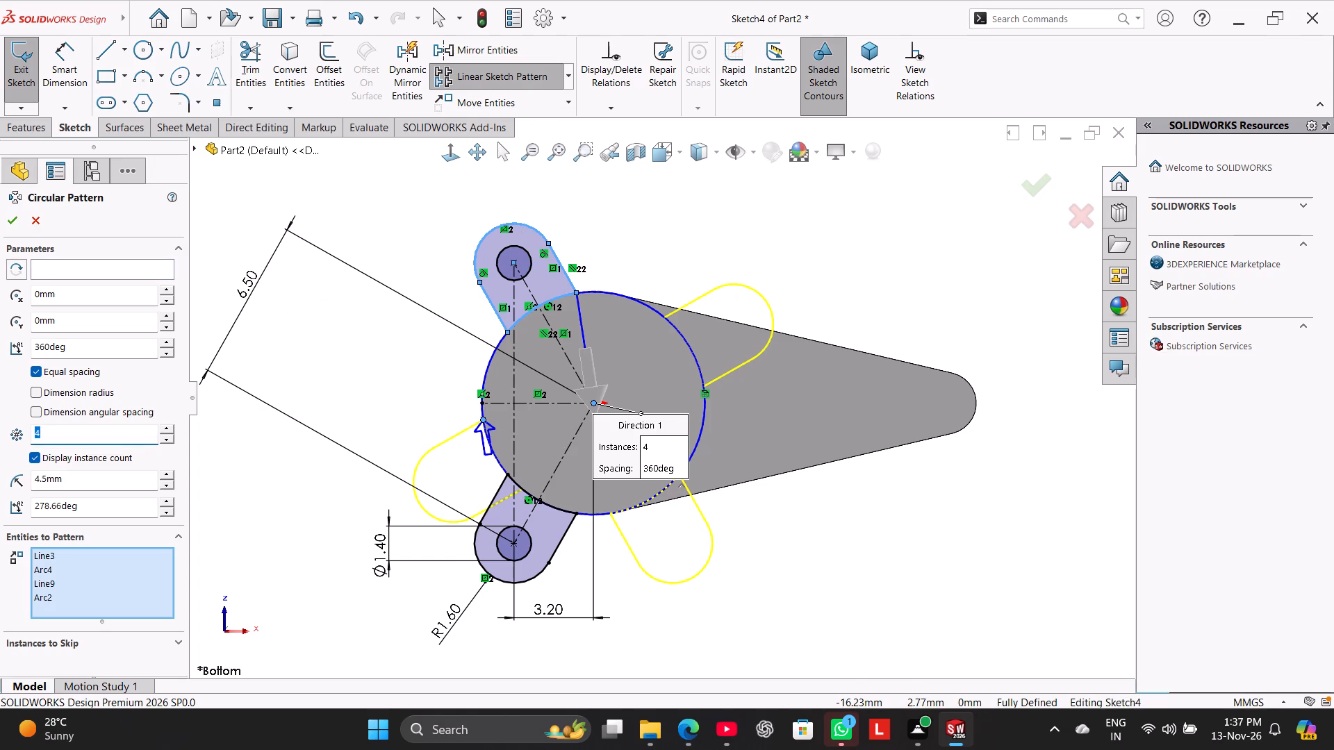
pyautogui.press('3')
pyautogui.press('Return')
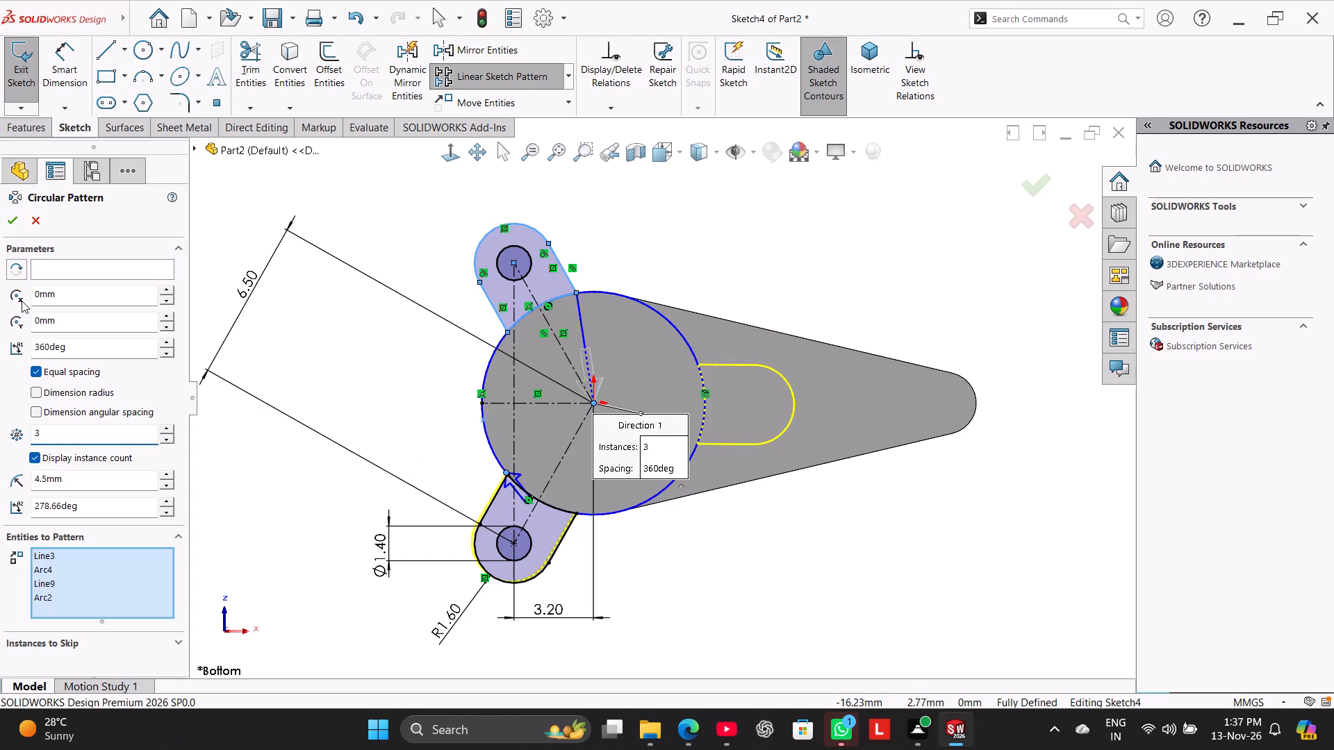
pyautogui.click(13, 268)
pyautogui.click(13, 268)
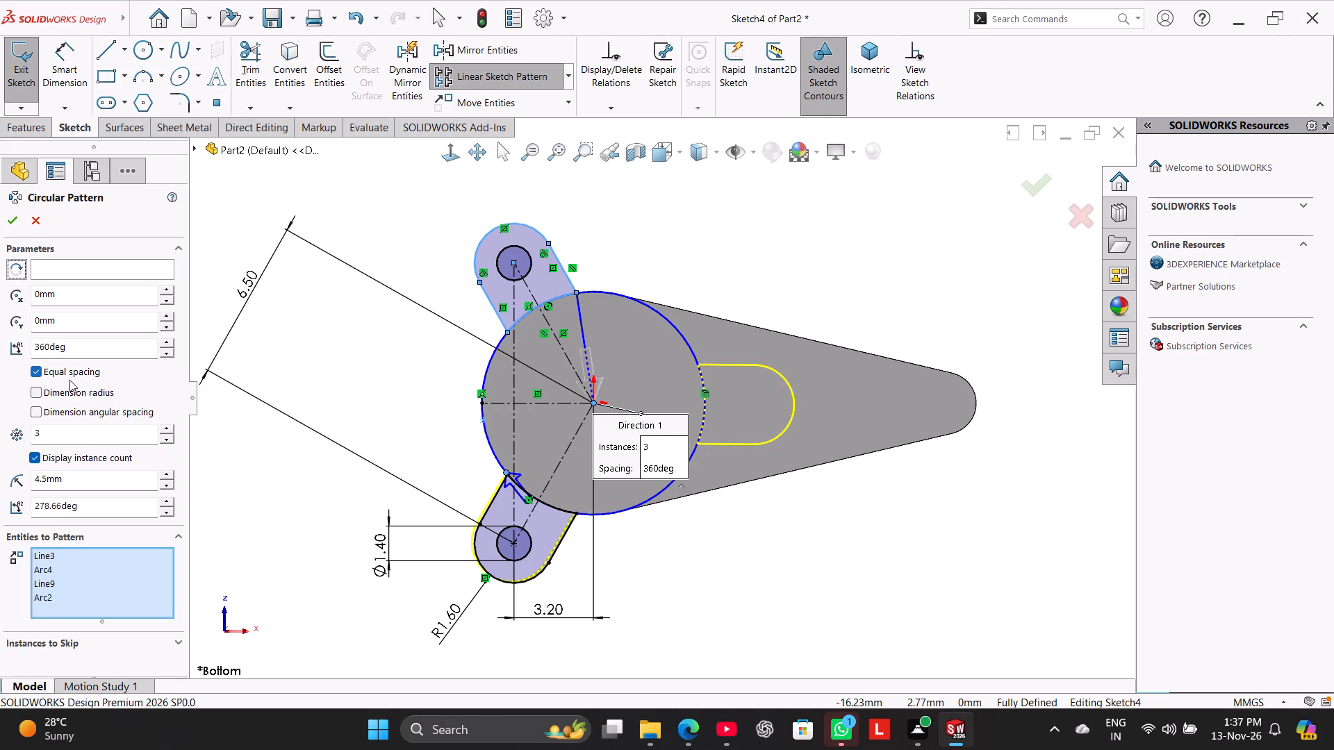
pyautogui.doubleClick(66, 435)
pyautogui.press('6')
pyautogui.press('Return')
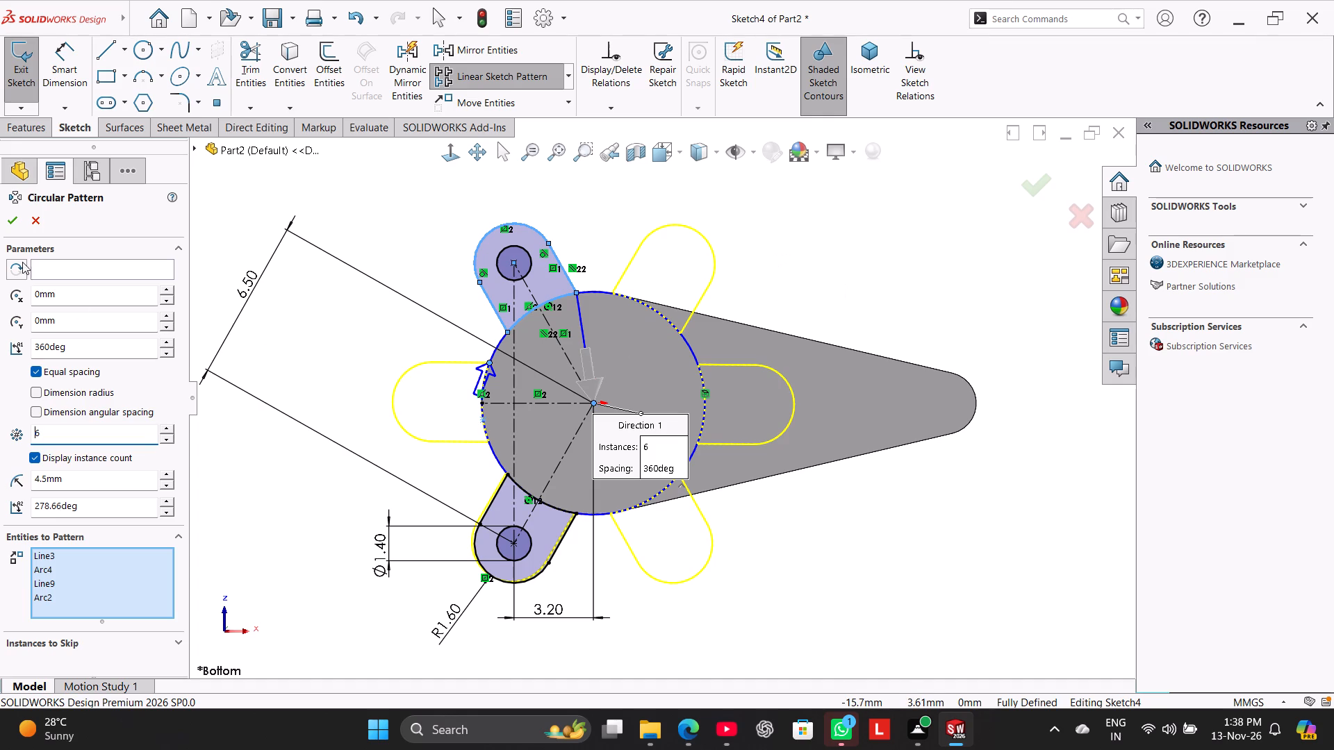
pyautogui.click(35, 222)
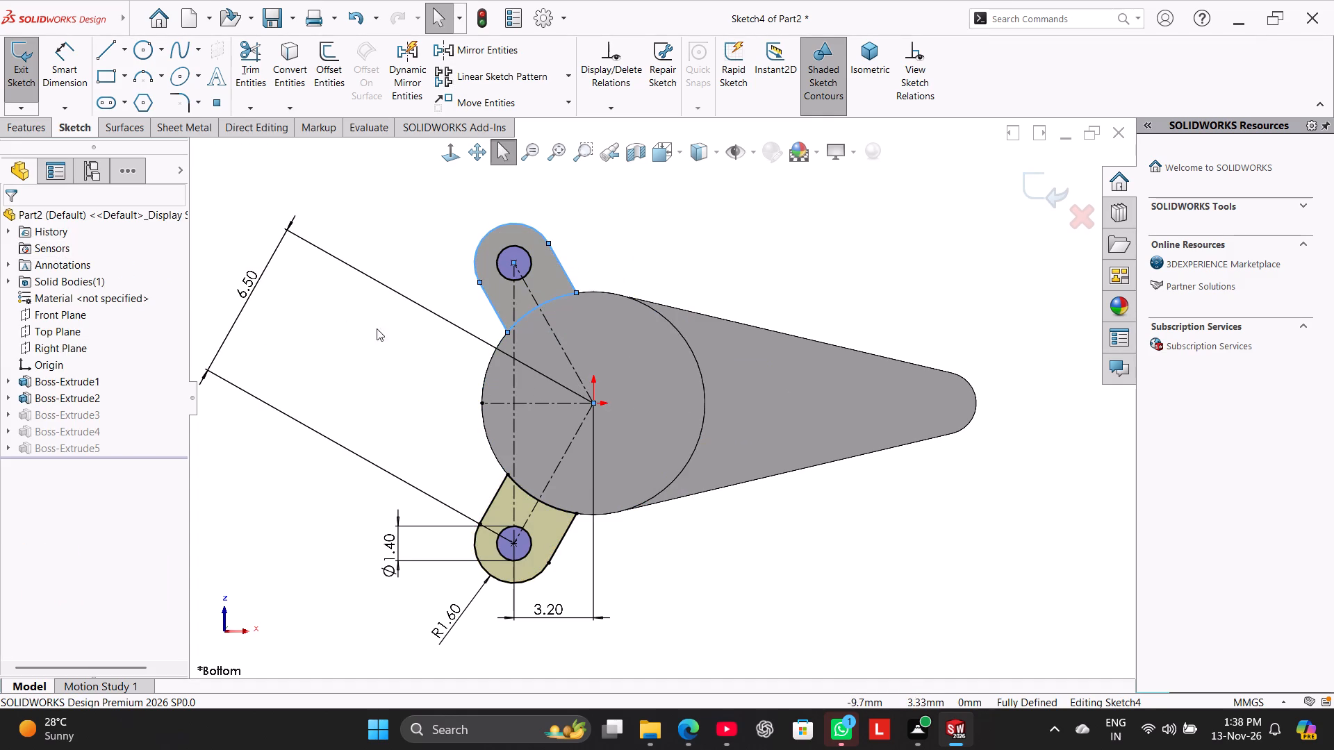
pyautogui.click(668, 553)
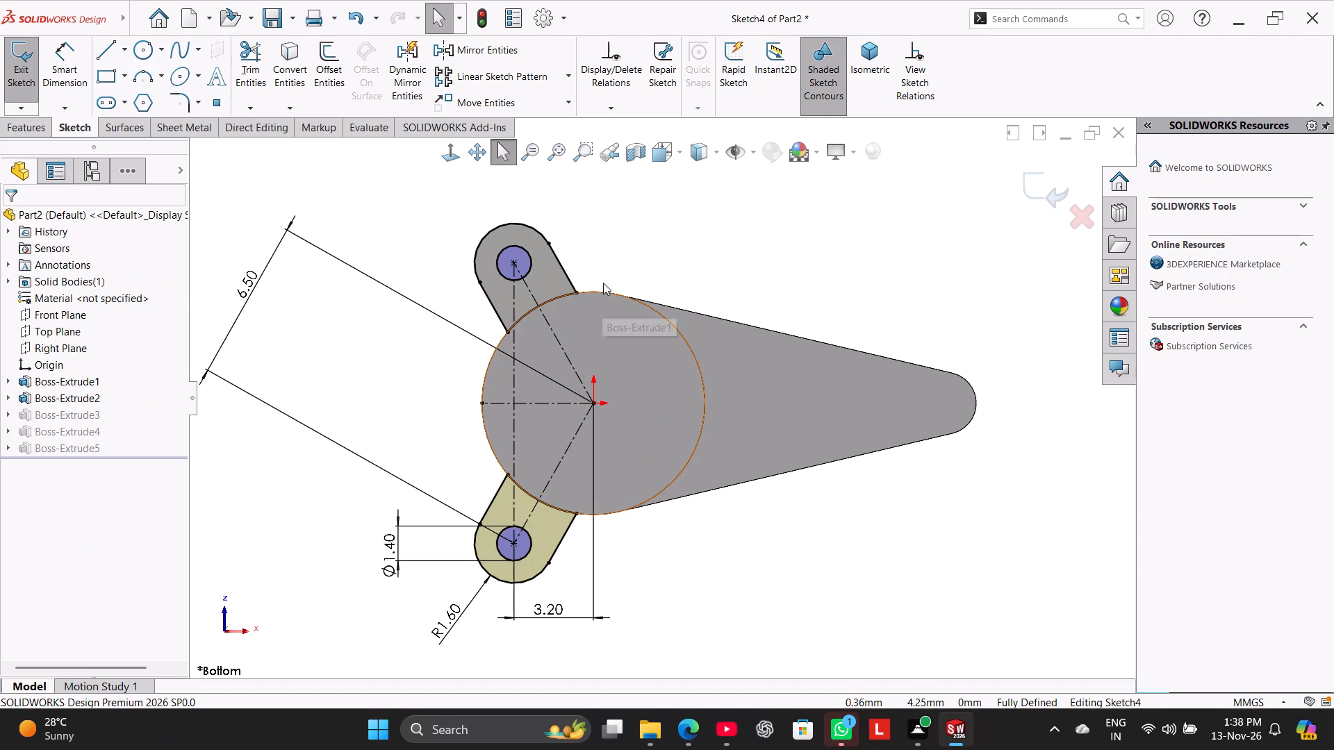
# Power trim the outline of the ear on the hub's +Z side, keeping the trimmed entities as construction geometry.
pyautogui.click(243, 69)
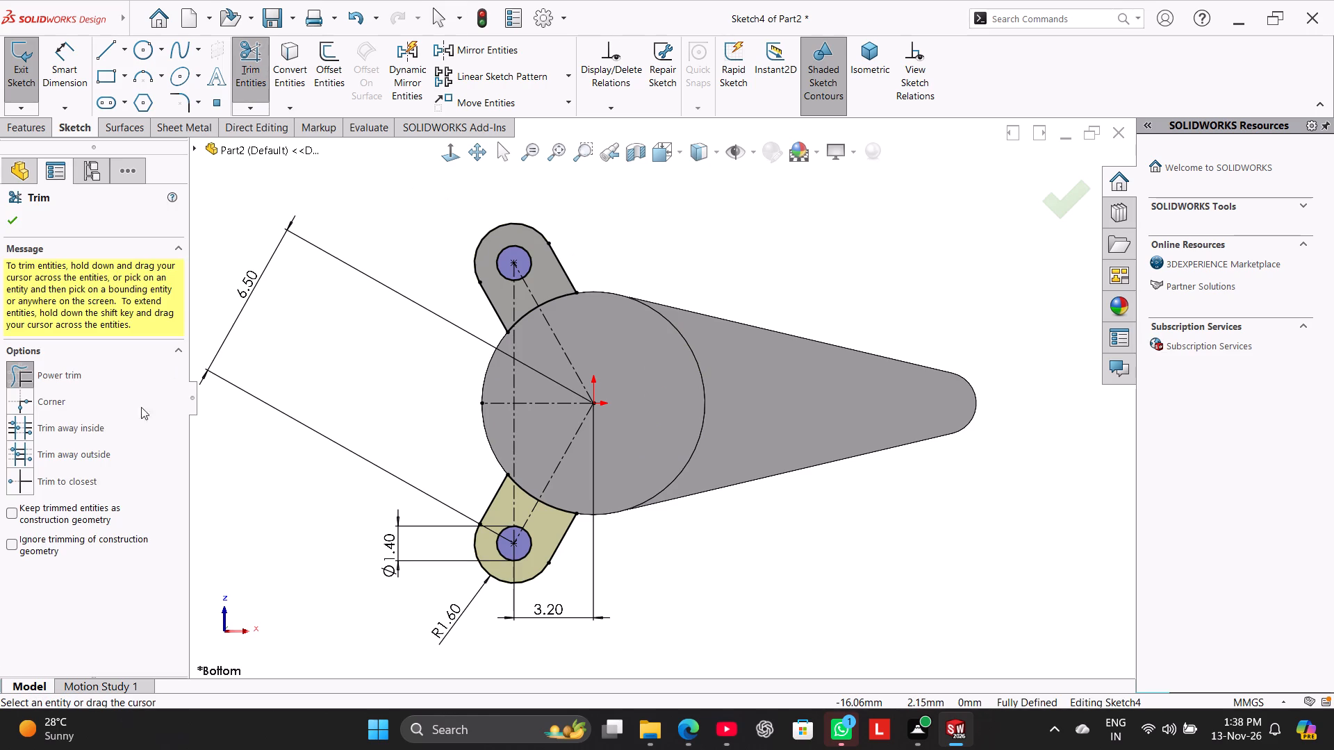
pyautogui.click(86, 514)
pyautogui.moveTo(667, 221); pyautogui.dragTo(632, 240)
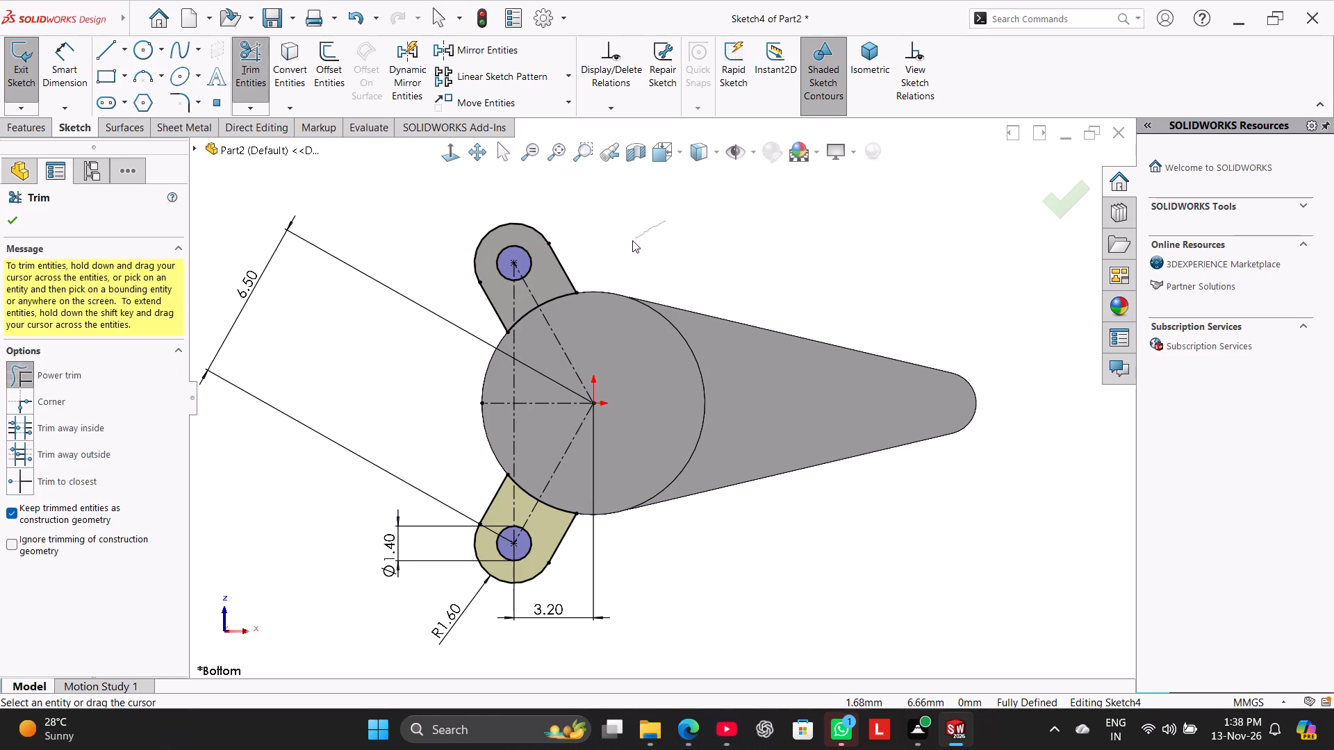
pyautogui.moveTo(632, 240); pyautogui.dragTo(531, 233)
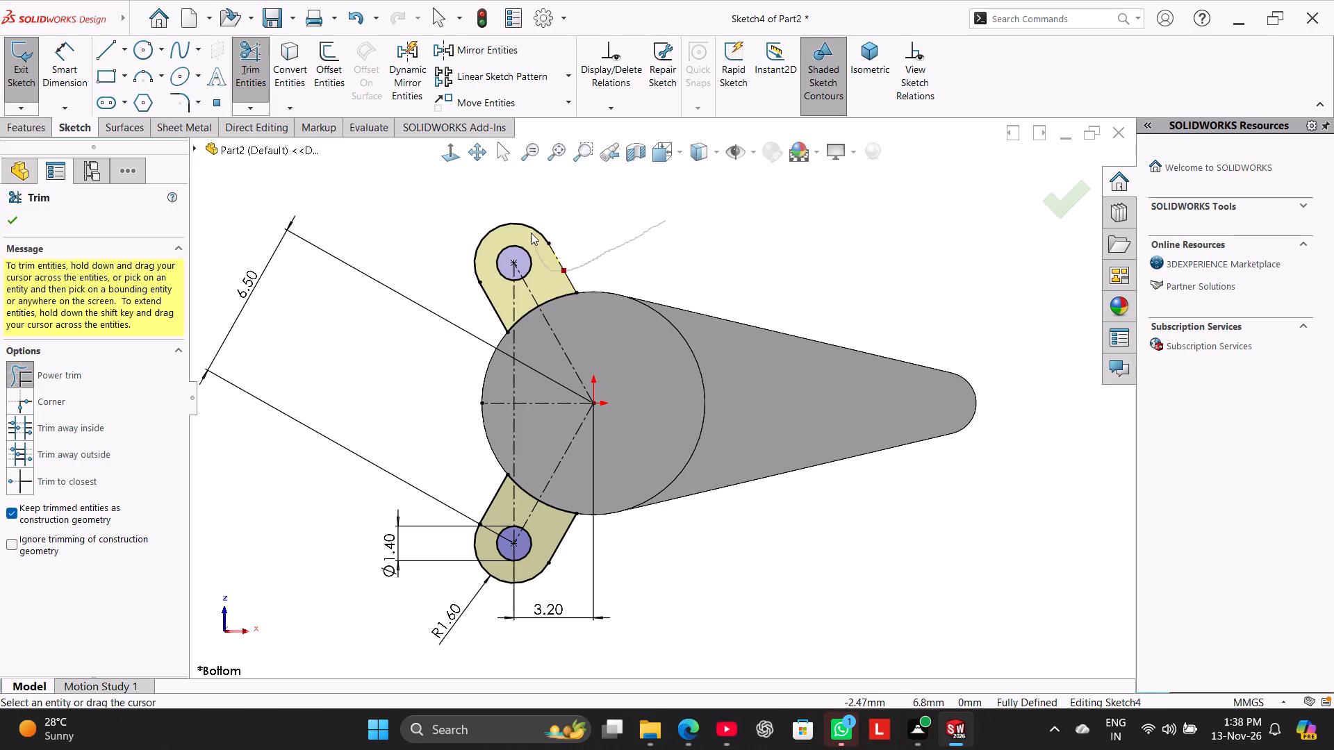
pyautogui.moveTo(531, 233); pyautogui.dragTo(502, 299)
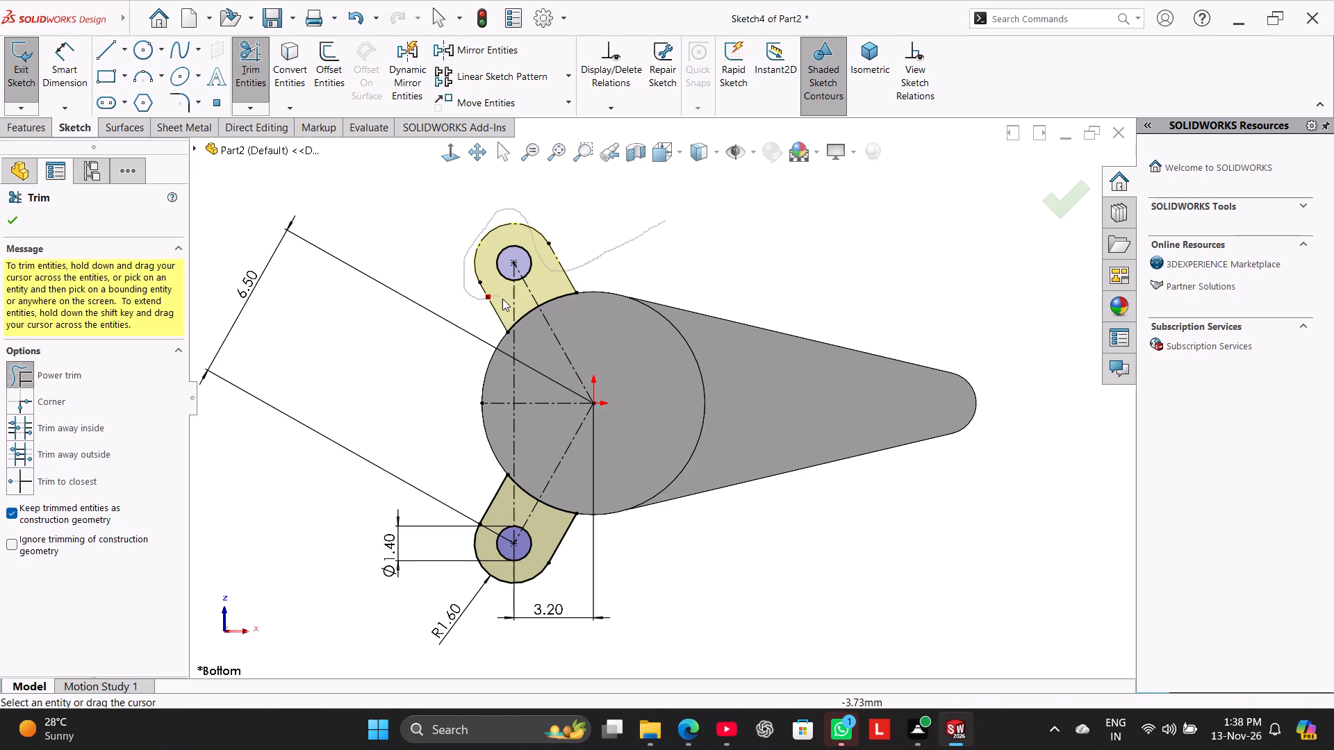
pyautogui.moveTo(502, 299); pyautogui.dragTo(527, 310)
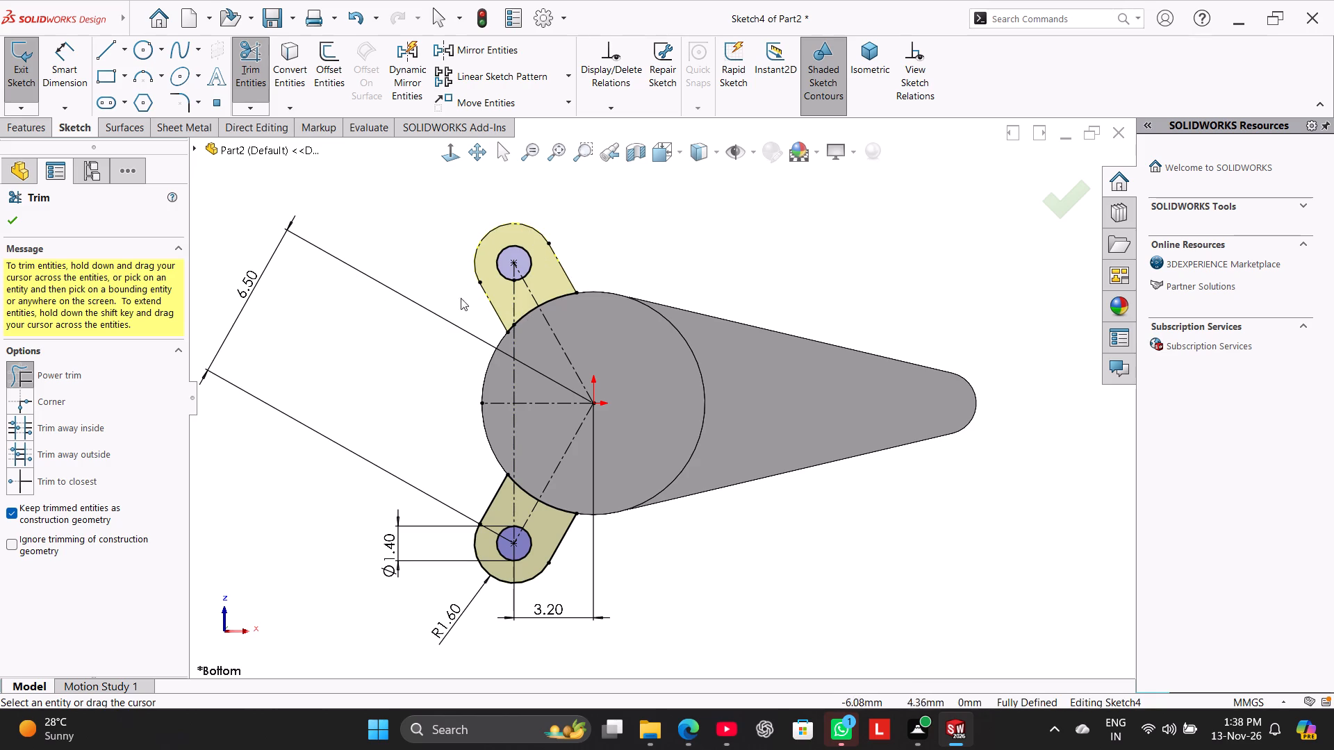
pyautogui.moveTo(541, 330); pyautogui.dragTo(516, 306)
pyautogui.moveTo(564, 308); pyautogui.dragTo(558, 274)
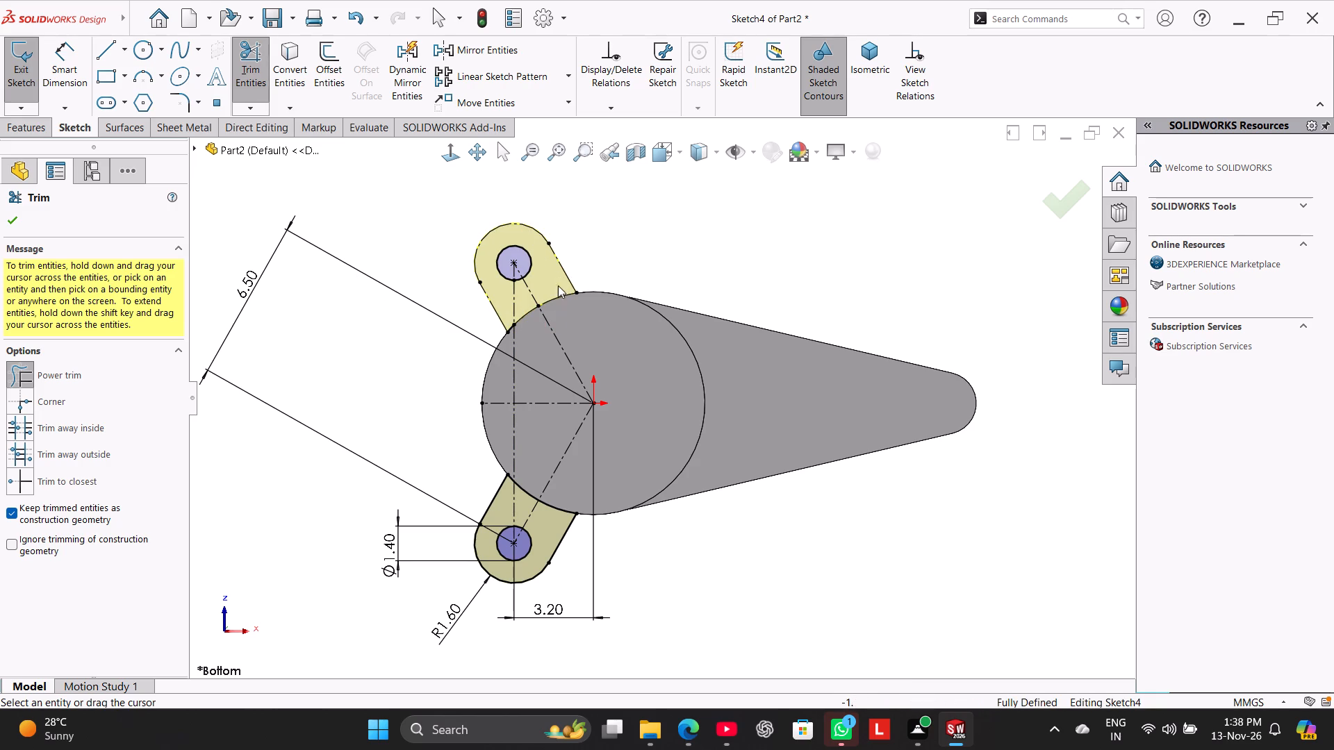
pyautogui.scroll(-6, 534, 338)
pyautogui.moveTo(525, 362); pyautogui.dragTo(522, 319)
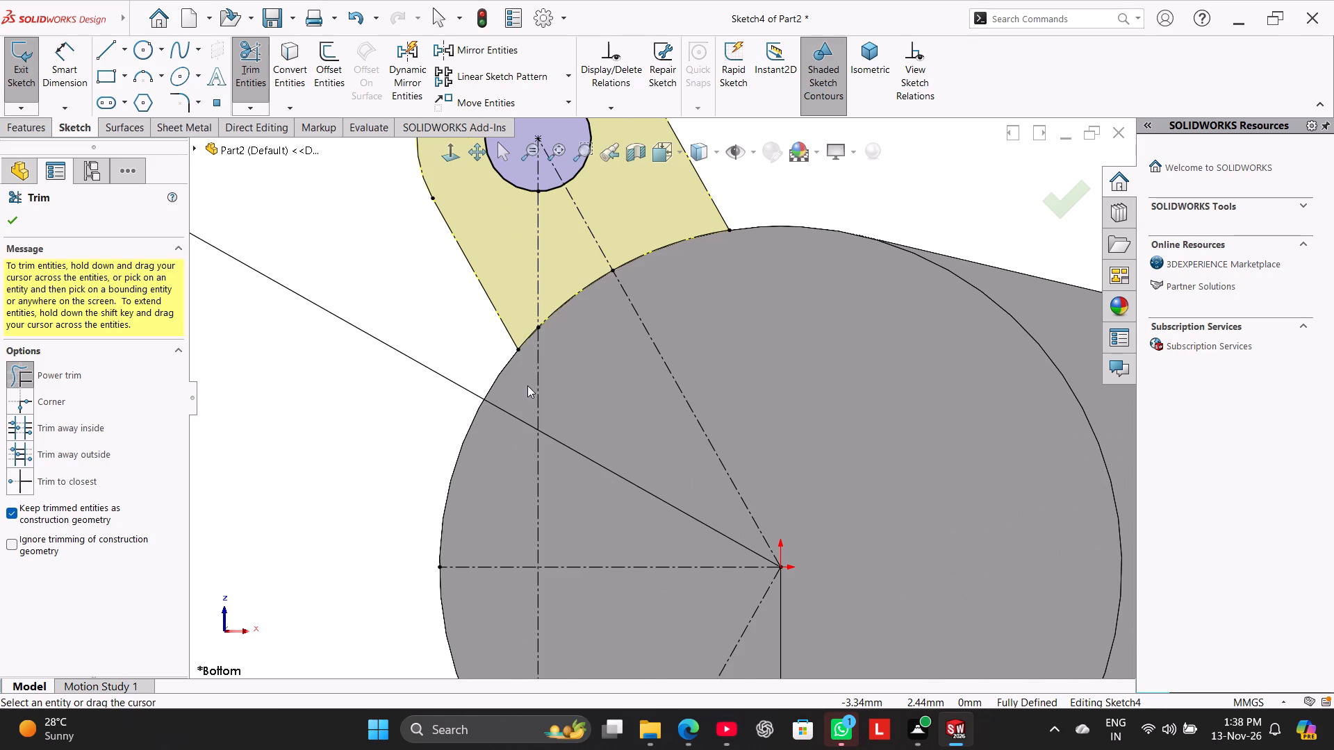
pyautogui.scroll(4, 527, 385)
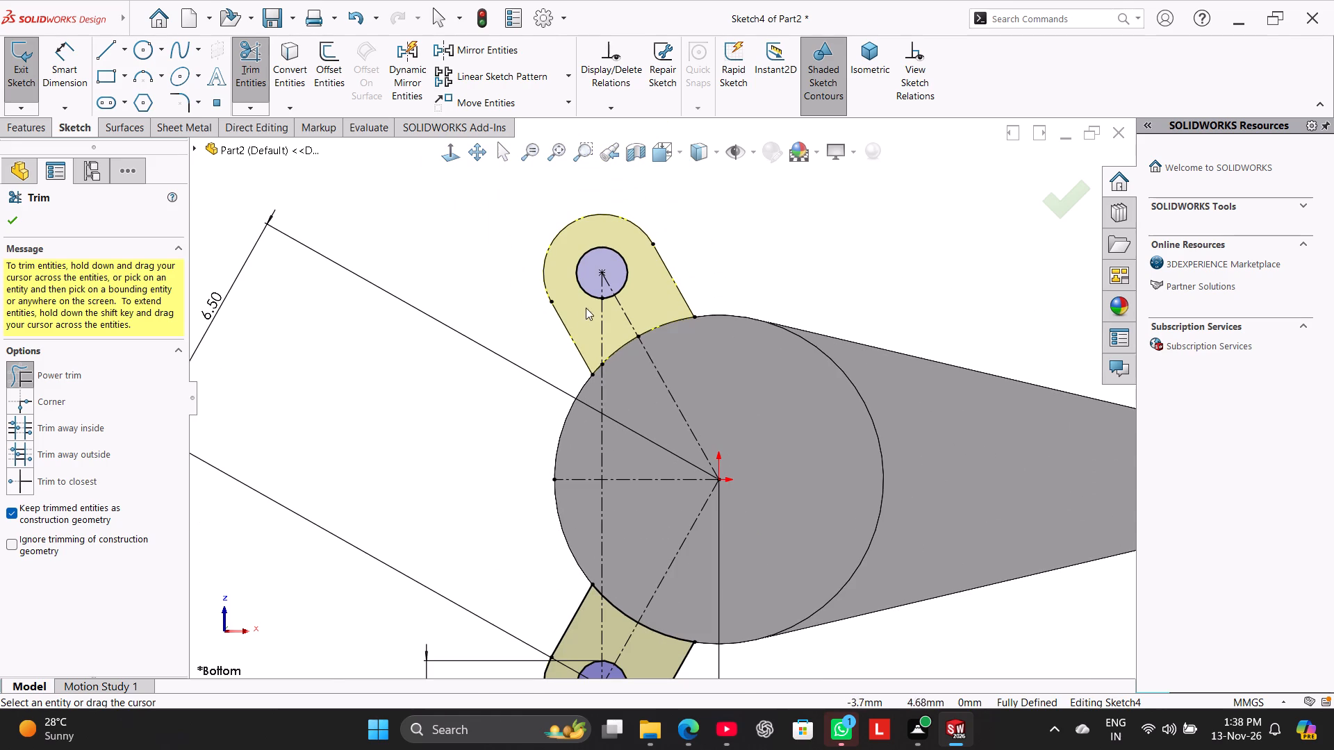
# Trim the same ear's hole circle into construction geometry as well and exit the sketch.
pyautogui.moveTo(589, 301); pyautogui.dragTo(588, 270)
pyautogui.scroll(-5, 613, 315)
pyautogui.moveTo(620, 319); pyautogui.dragTo(616, 307)
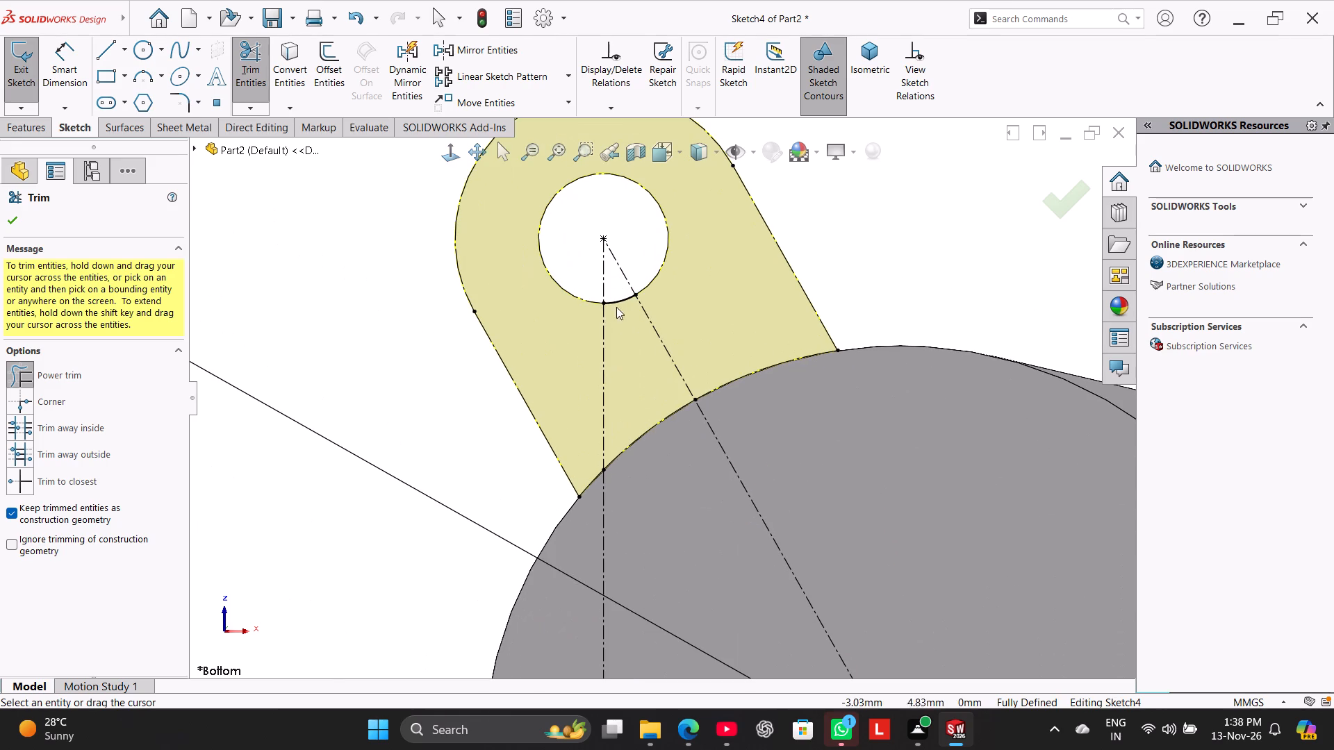
pyautogui.moveTo(616, 307); pyautogui.dragTo(614, 289)
pyautogui.scroll(6, 615, 385)
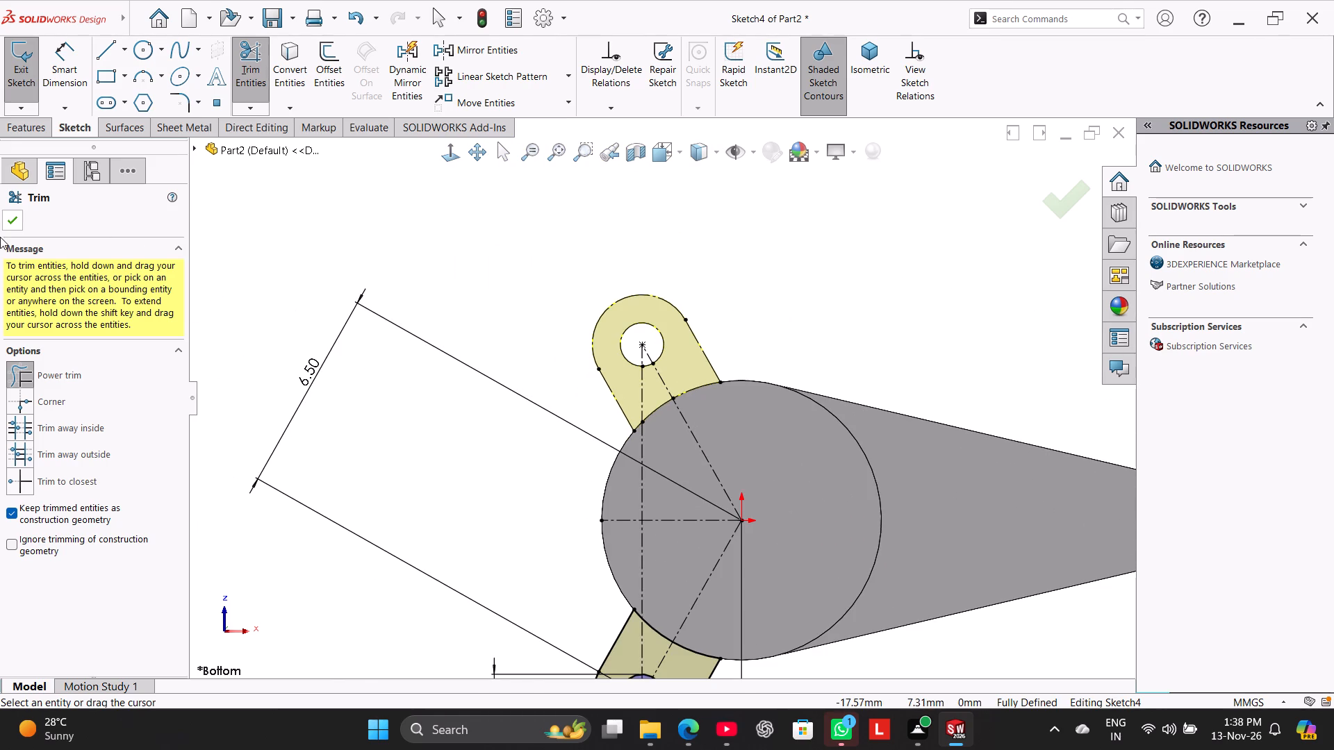
pyautogui.click(23, 224)
pyautogui.click(17, 224)
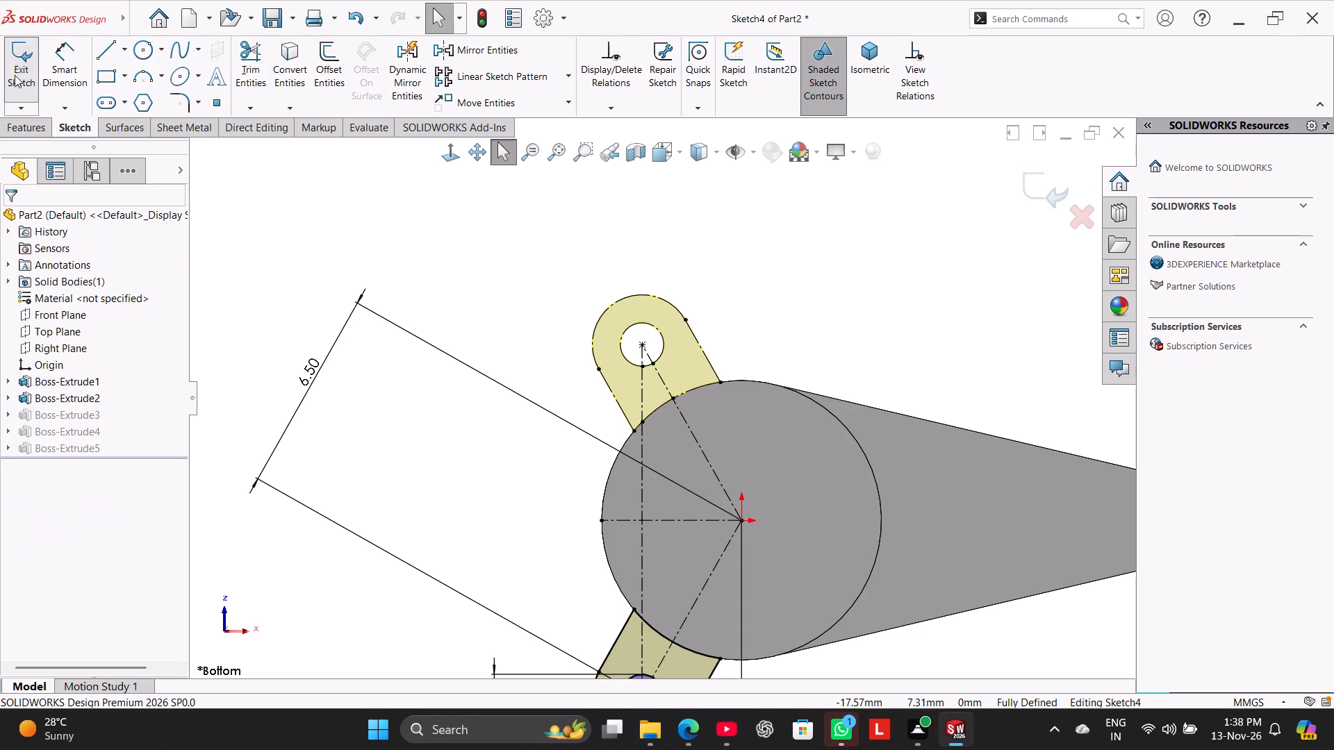
pyautogui.click(12, 67)
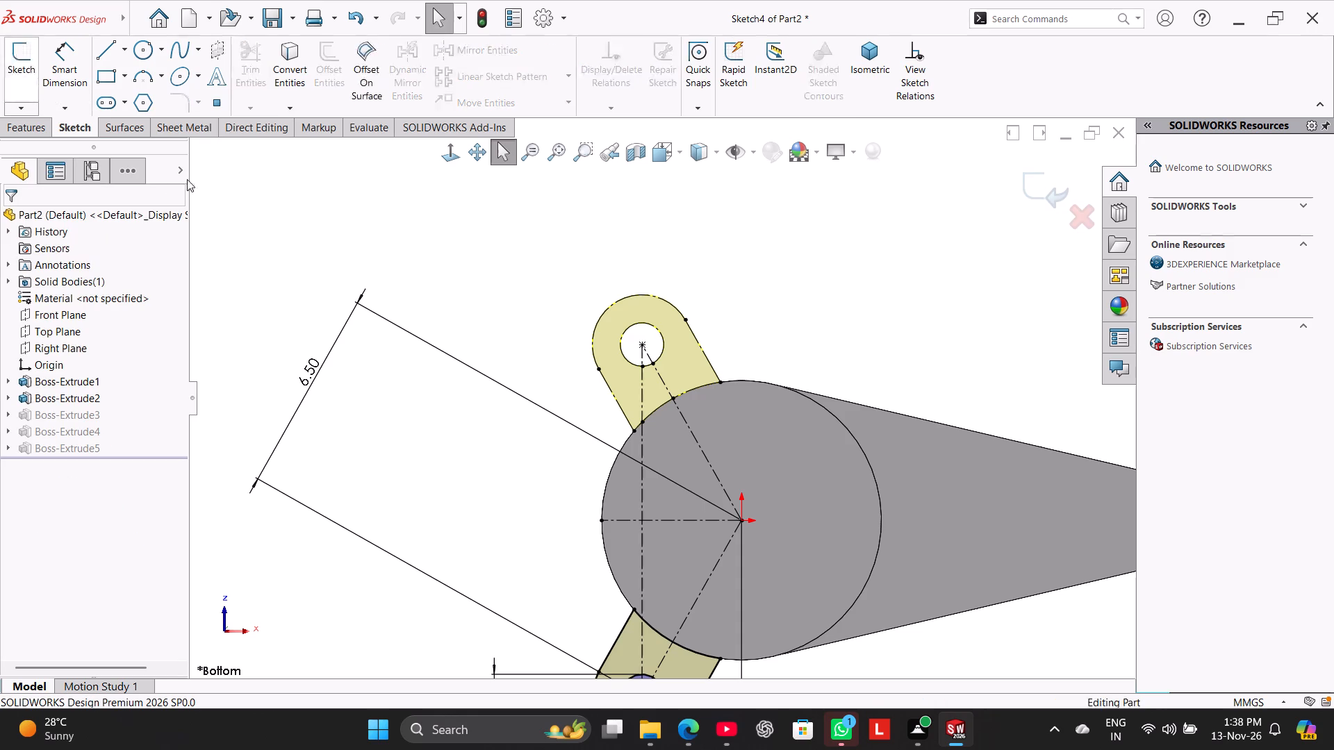
# Reopen the sketch of the flat holed ears for editing.
pyautogui.scroll(2, 437, 357)
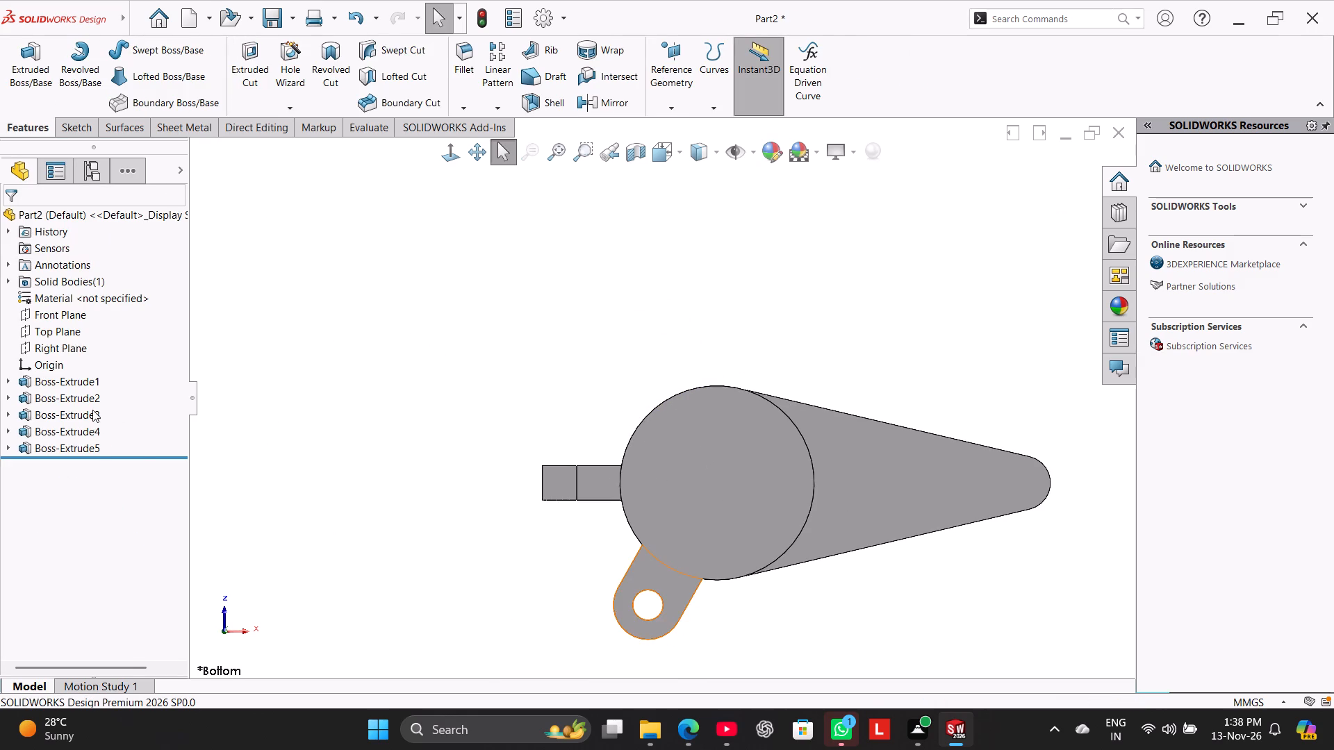
pyautogui.rightClick(92, 410)
pyautogui.click(122, 368)
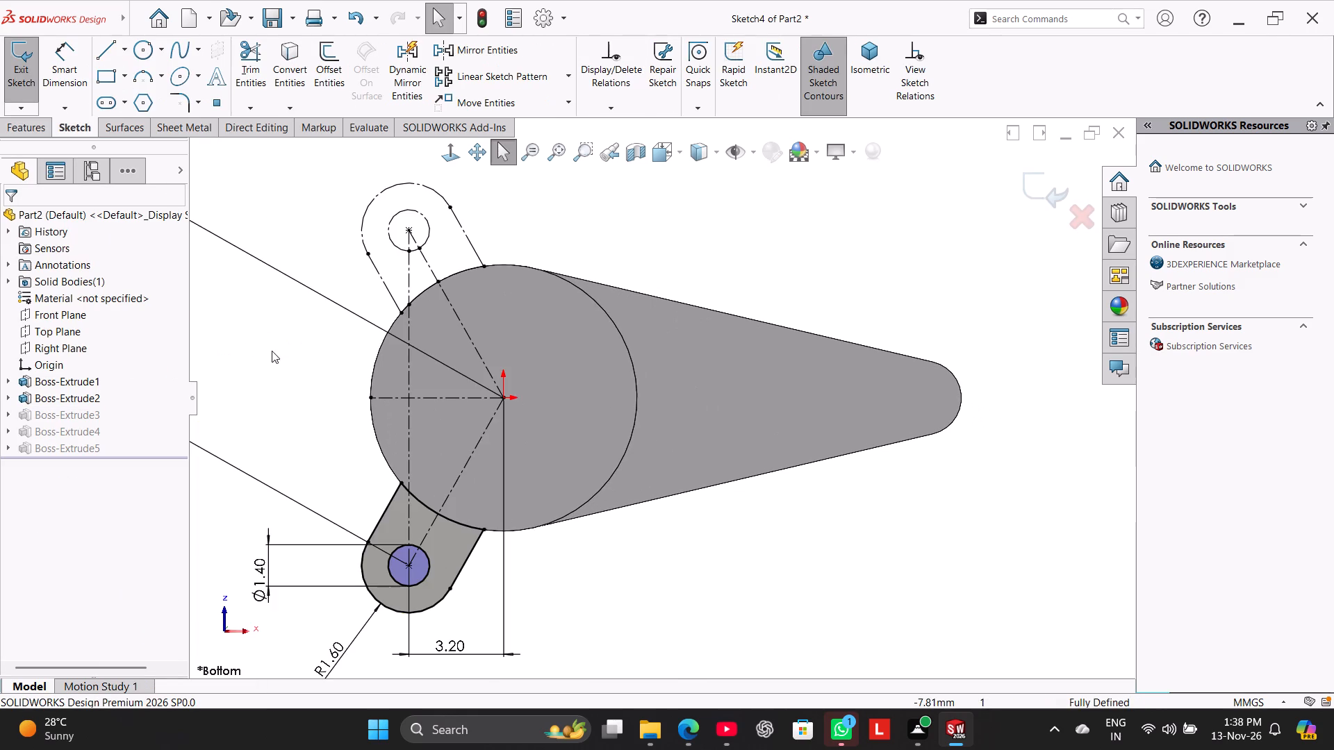
# Set up a circular sketch pattern of the remaining ear's outline and hole about the origin, with 6 equally spaced instances over 360 degrees.
pyautogui.scroll(2, 294, 398)
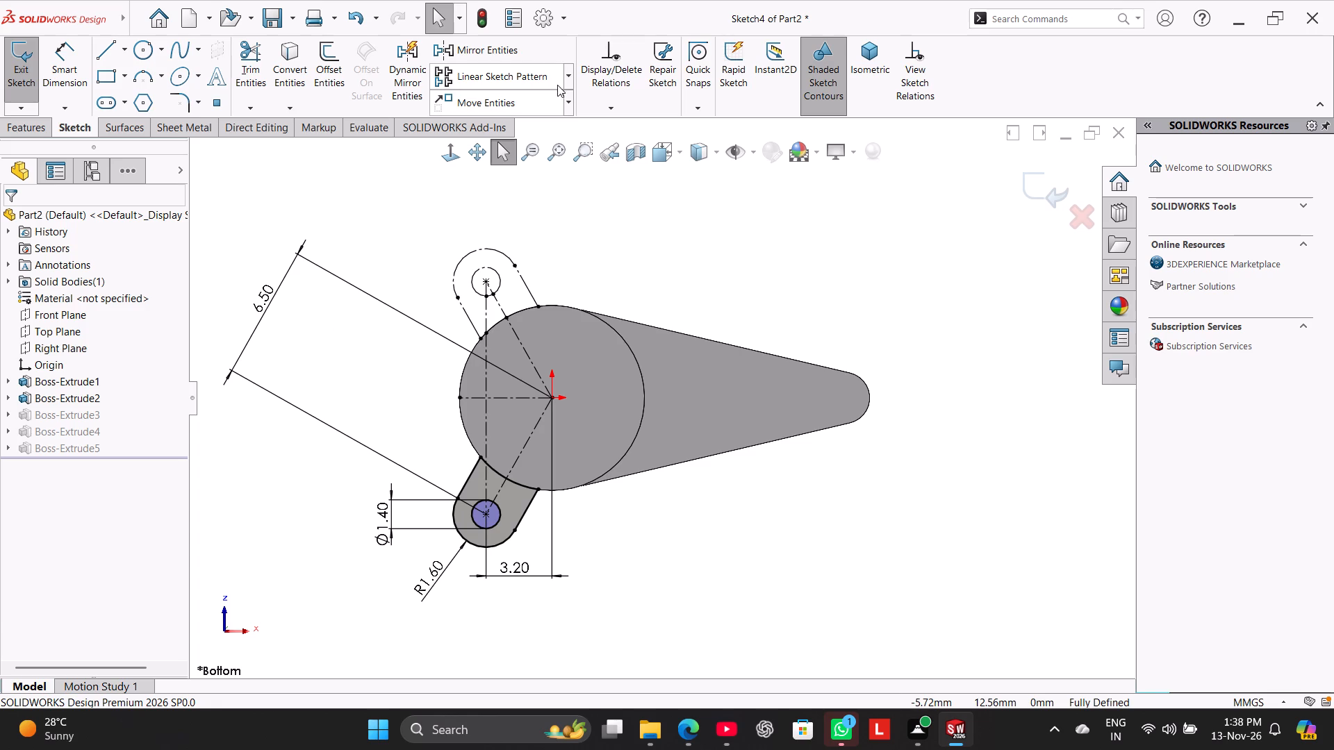
pyautogui.click(570, 81)
pyautogui.click(563, 113)
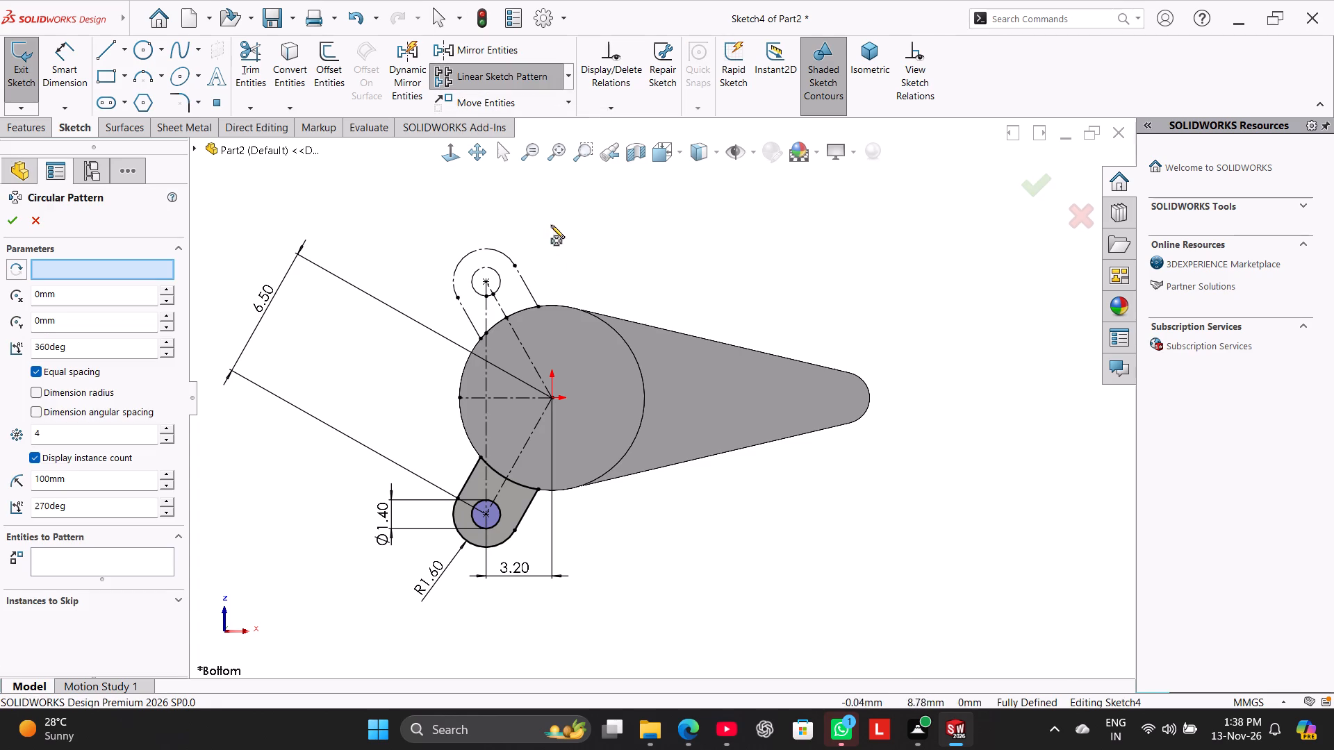
pyautogui.click(519, 501)
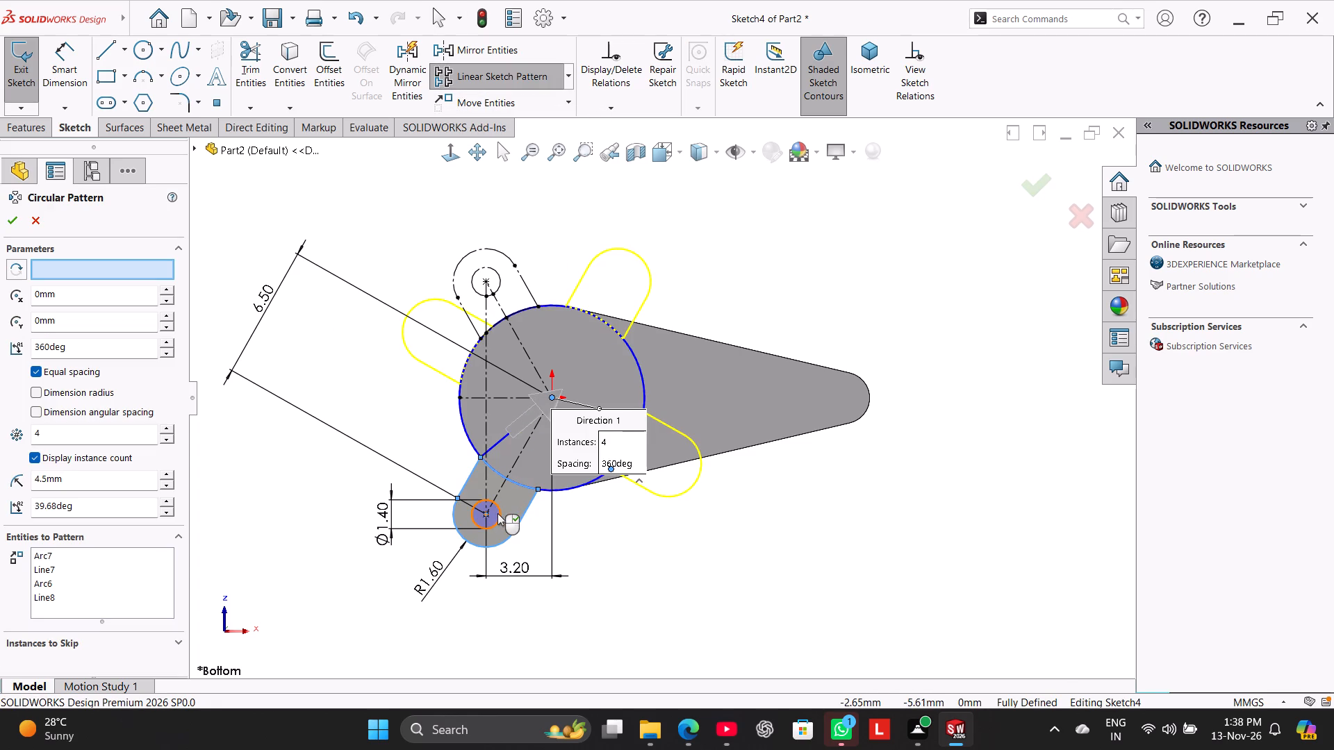
pyautogui.click(497, 513)
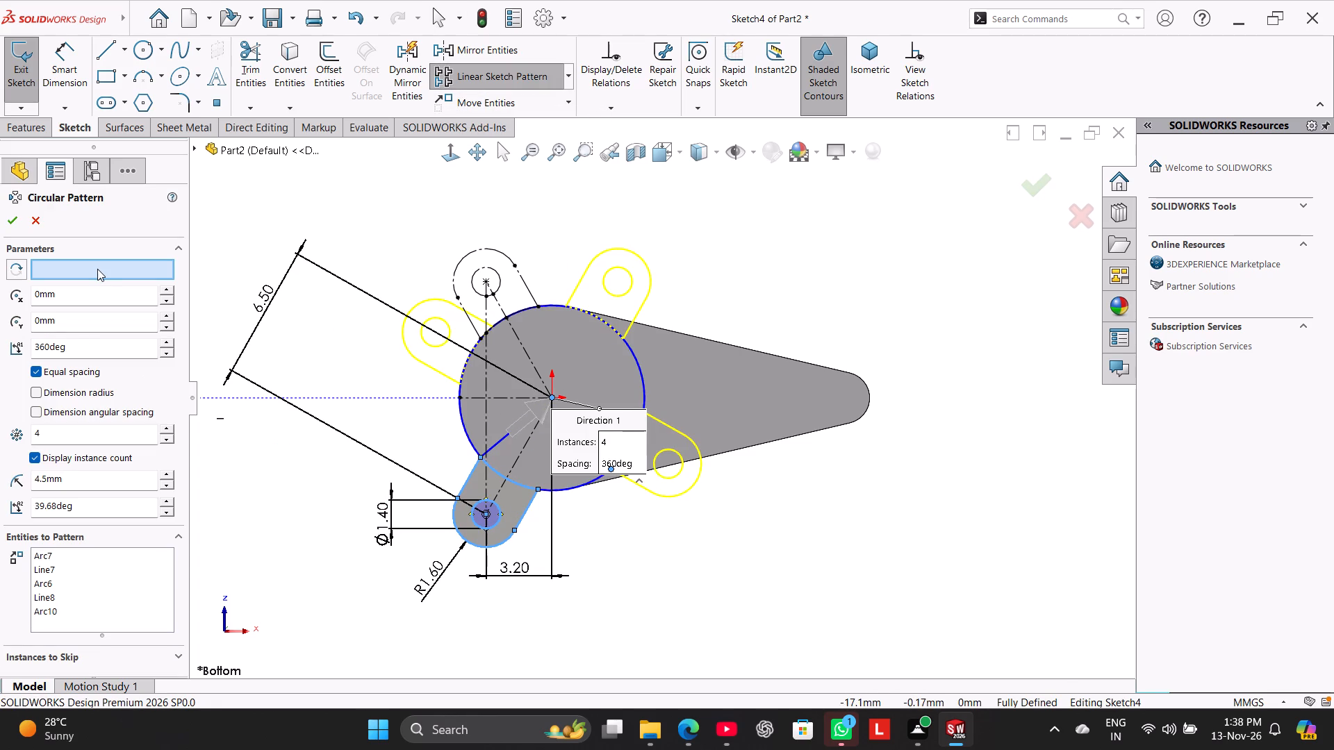
pyautogui.click(97, 269)
pyautogui.click(551, 395)
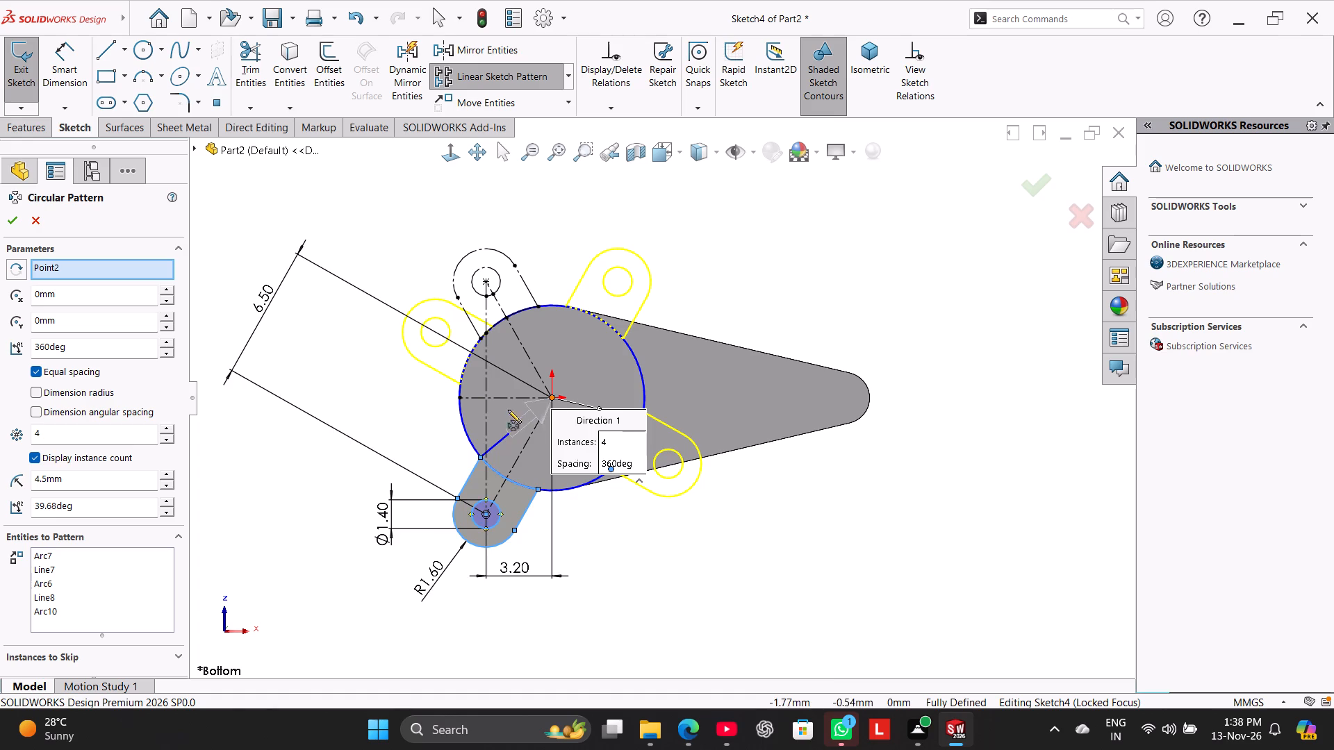
pyautogui.doubleClick(114, 436)
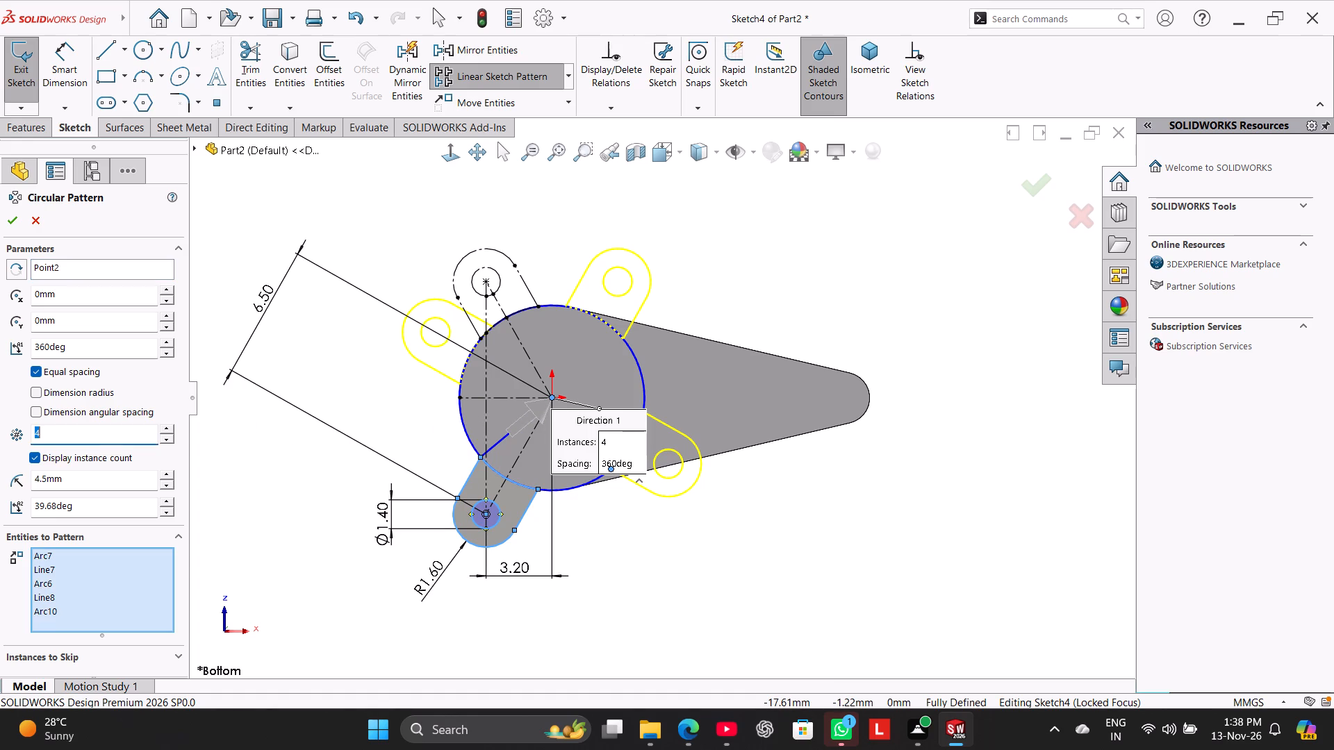
pyautogui.press('6')
pyautogui.press('Return')
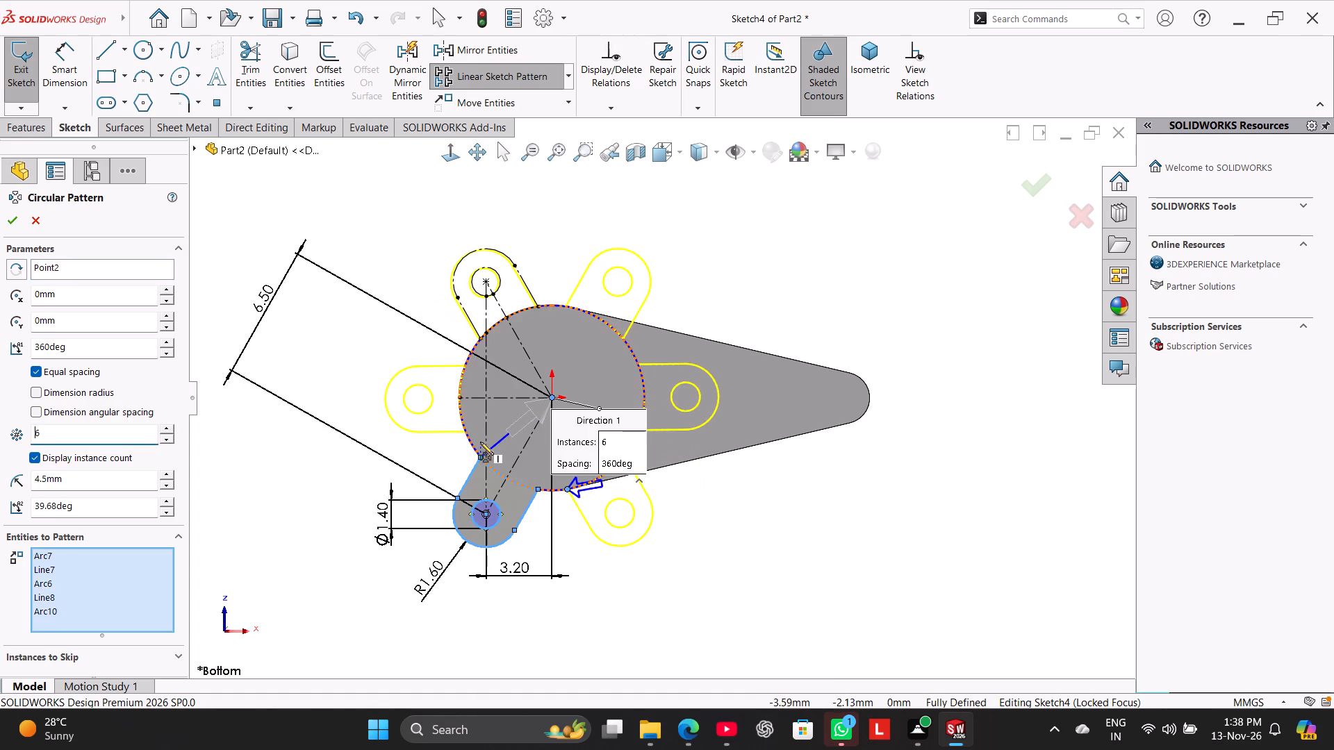
pyautogui.scroll(-3, 456, 421)
pyautogui.scroll(2, 456, 428)
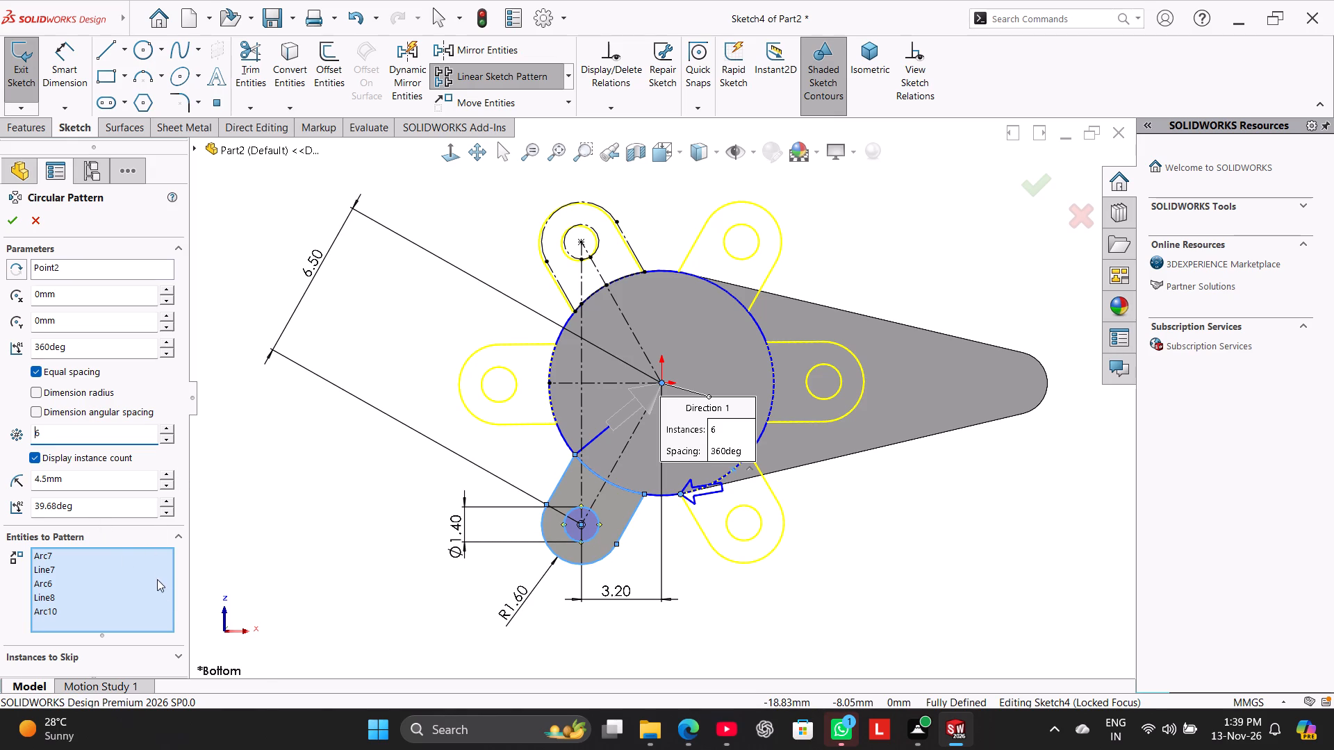
# Skip the three pattern instances on the frame arm's side of the hub and finish the circular pattern.
pyautogui.scroll(-1, 161, 566)
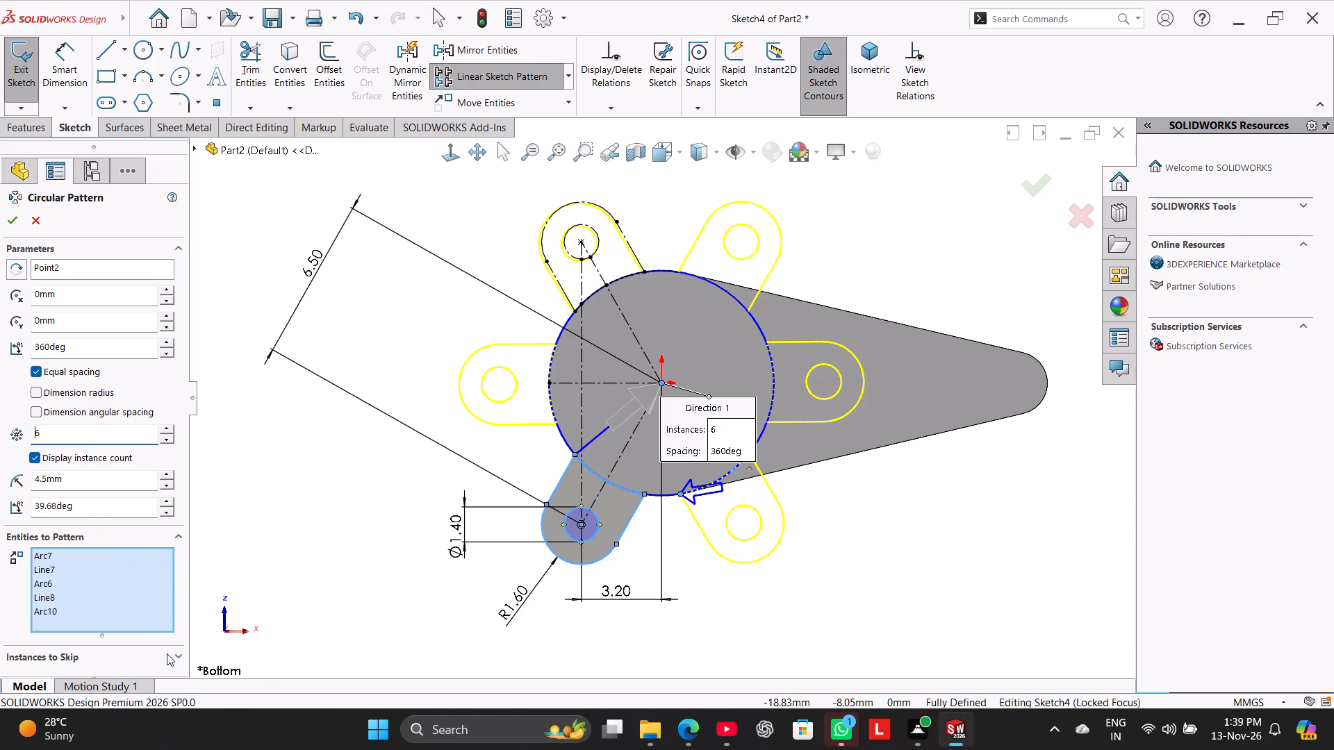
pyautogui.click(167, 653)
pyautogui.moveTo(179, 612); pyautogui.dragTo(174, 669)
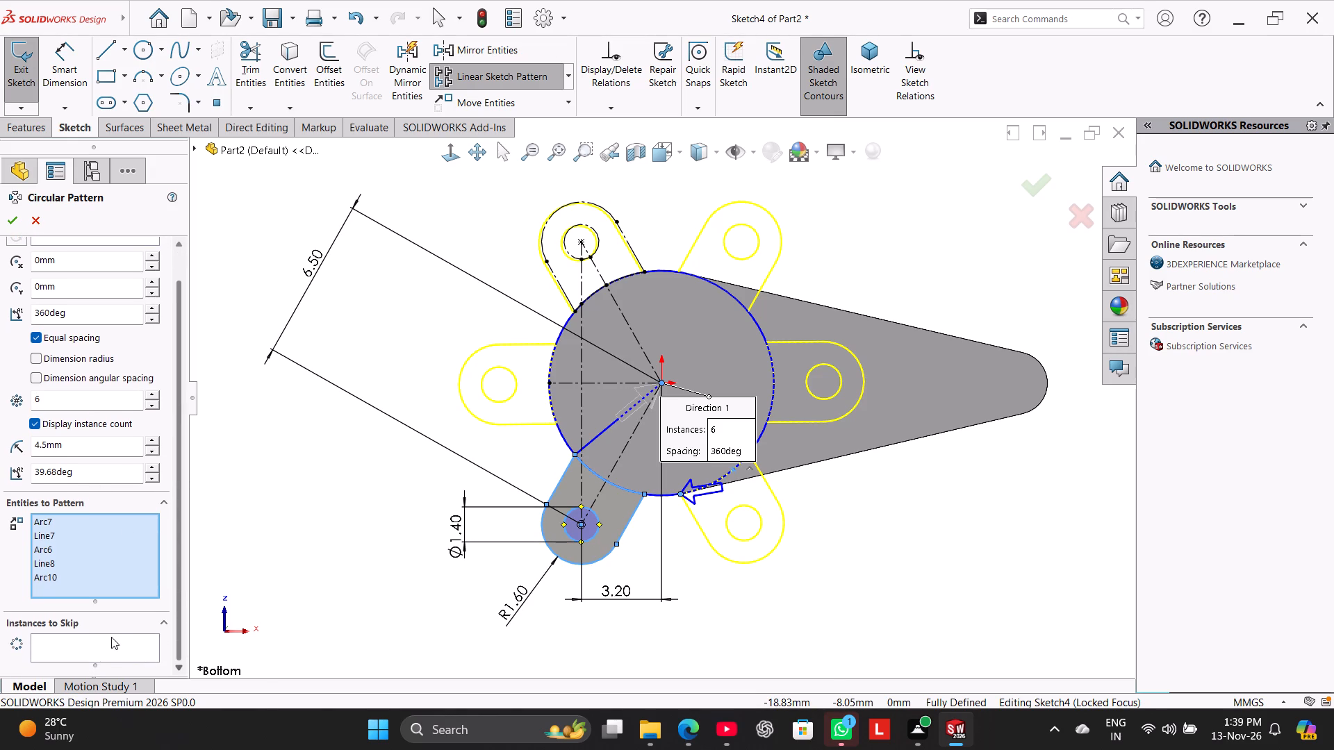
pyautogui.click(111, 640)
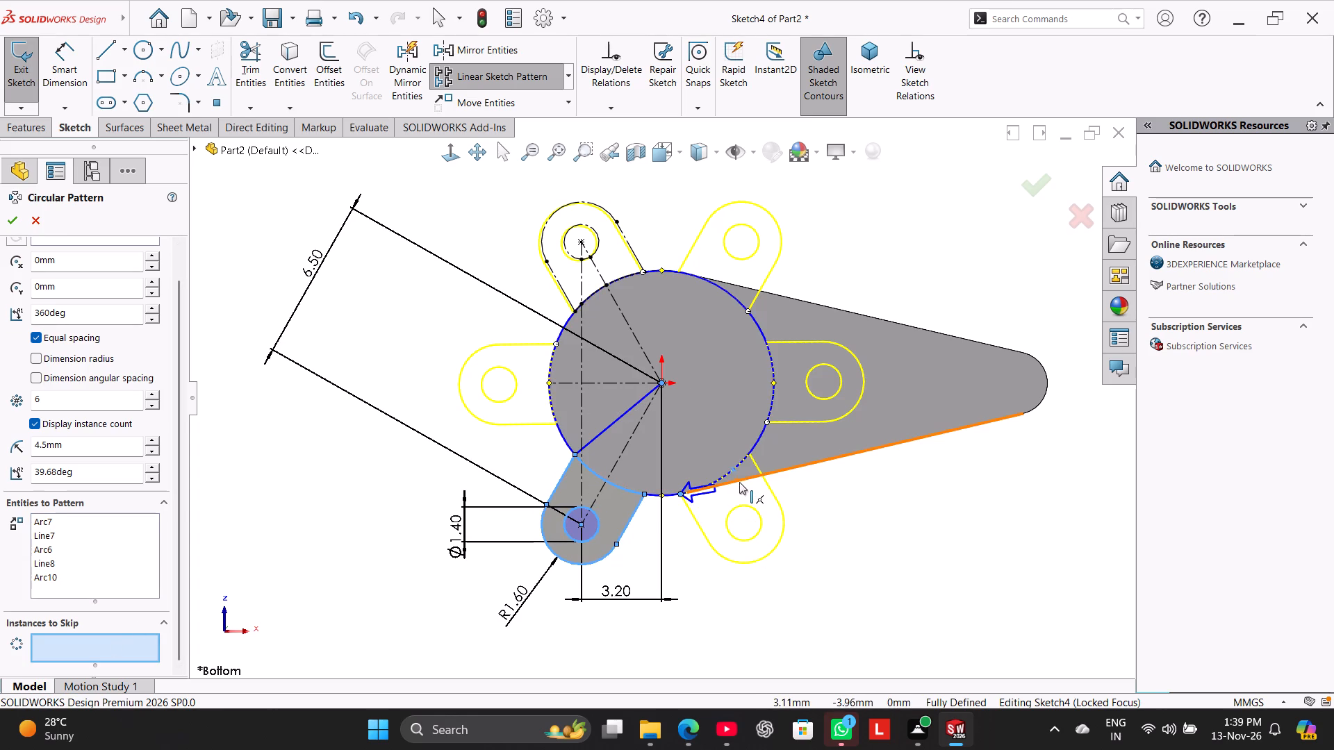
pyautogui.scroll(-6, 739, 480)
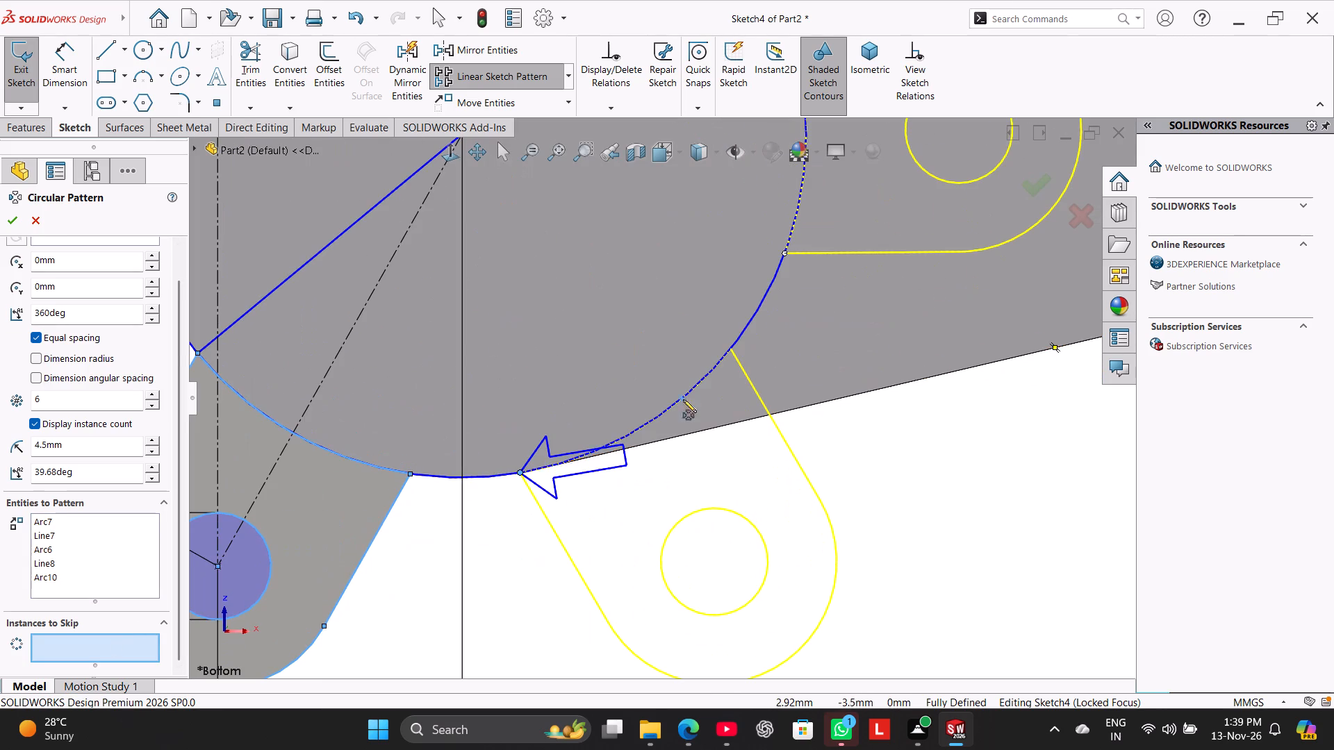
pyautogui.click(683, 401)
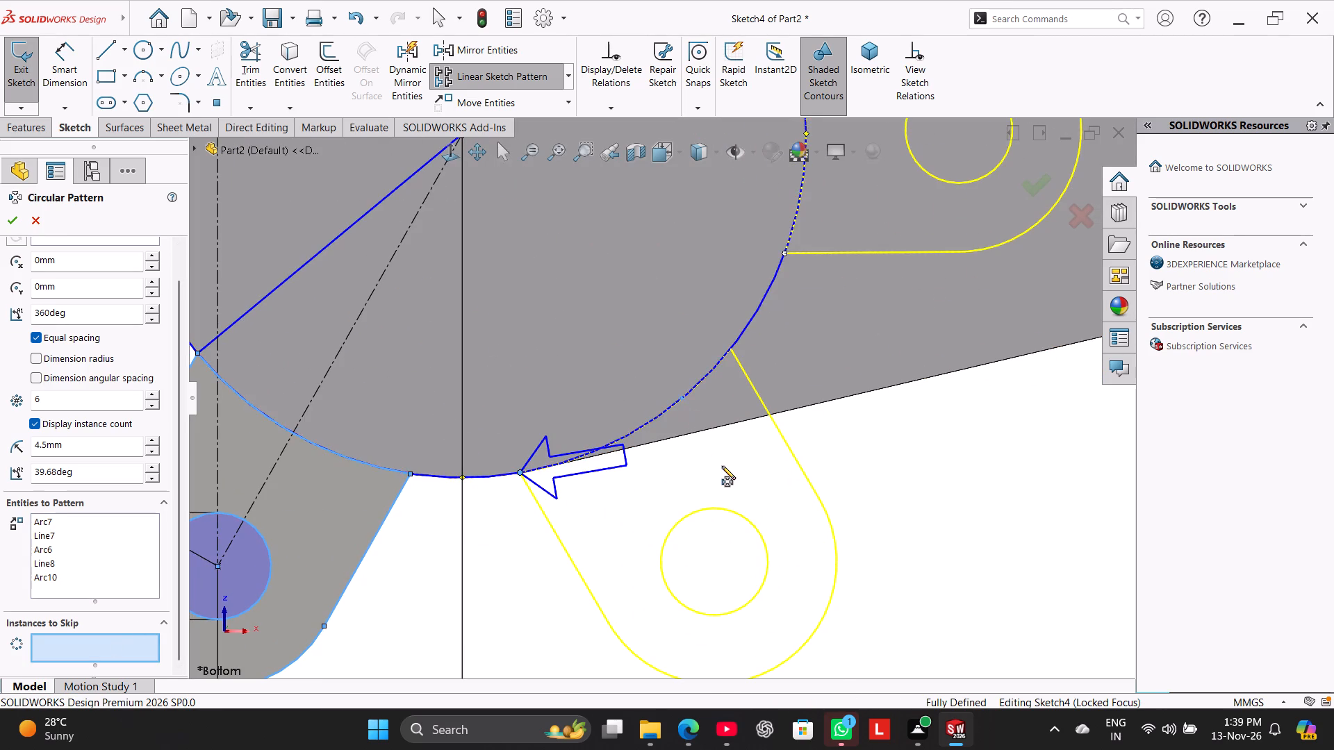
pyautogui.scroll(4, 722, 466)
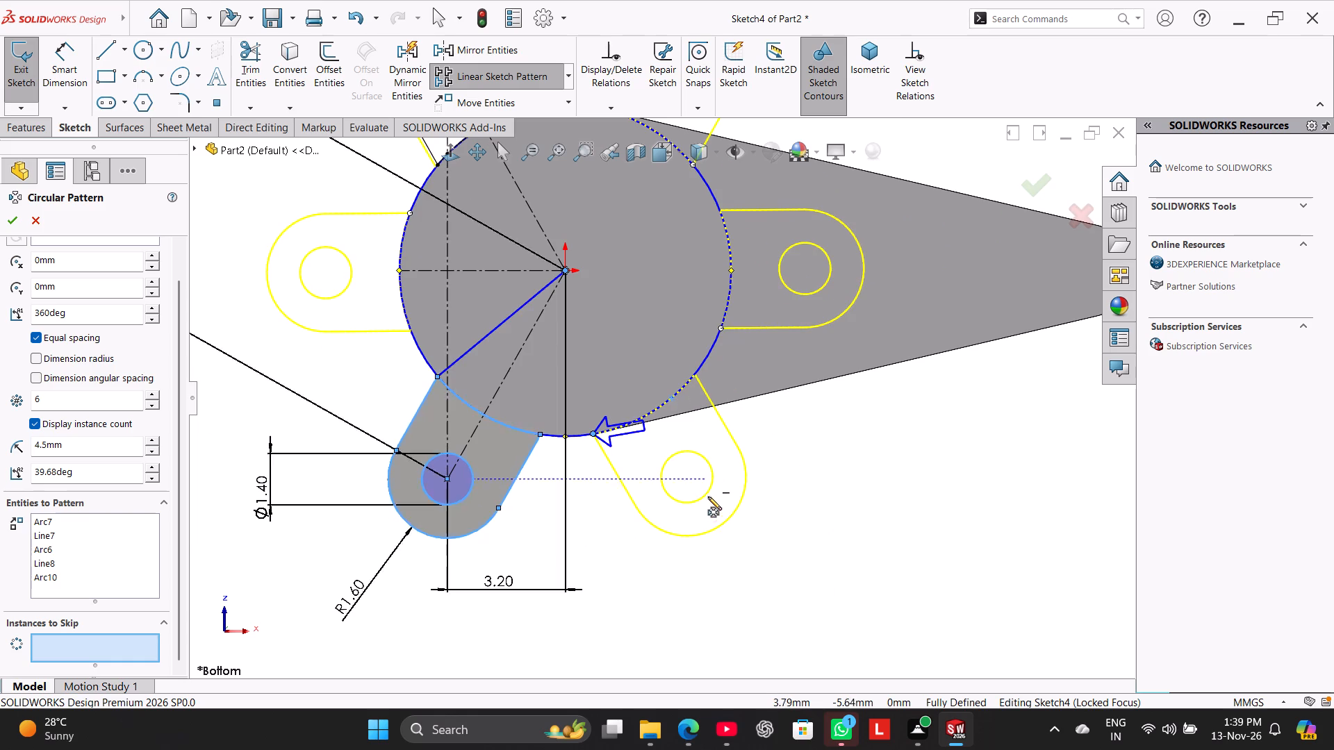
pyautogui.scroll(1, 636, 494)
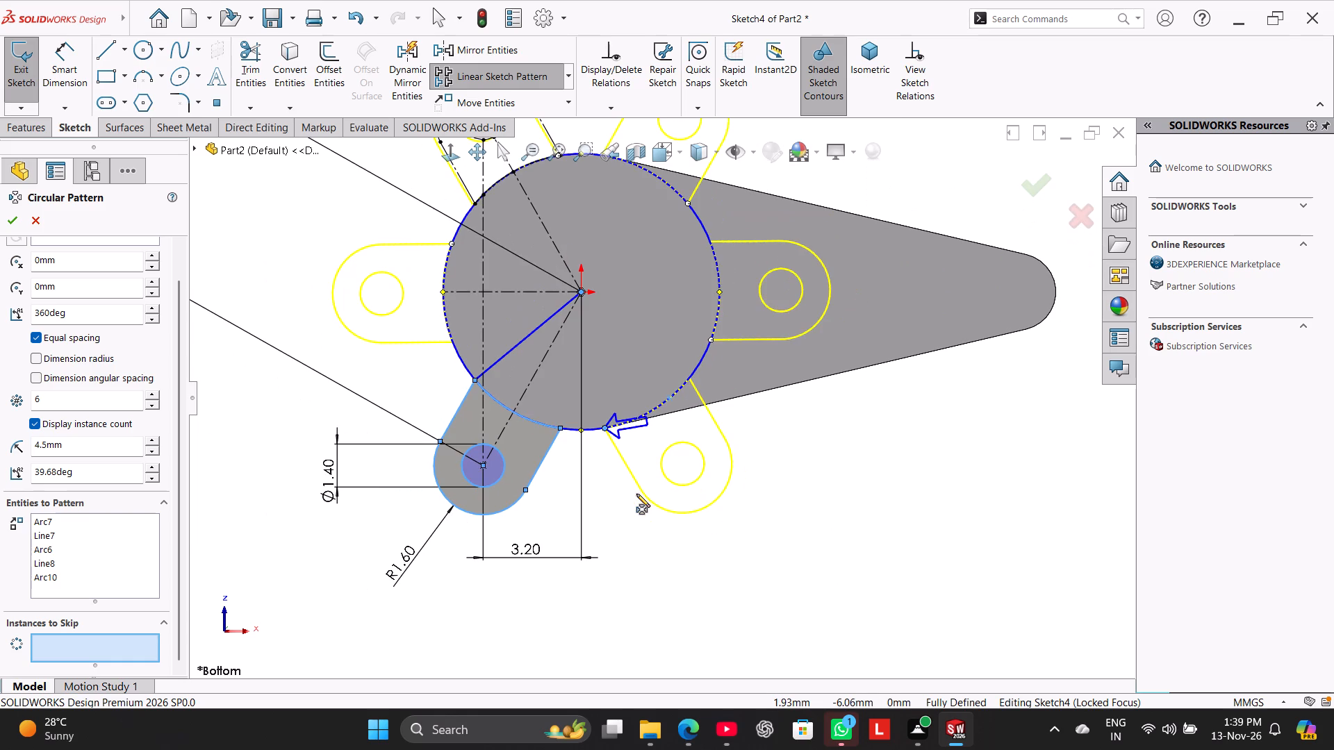
pyautogui.click(720, 291)
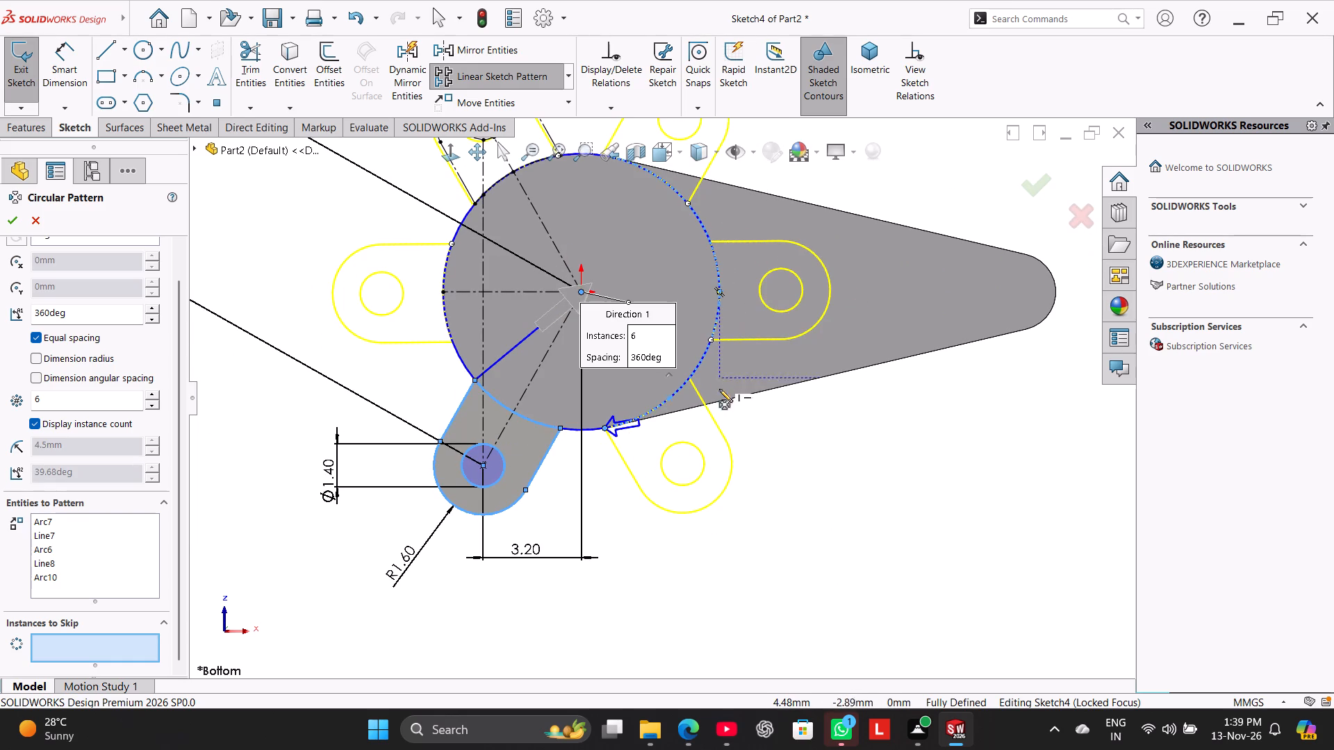
pyautogui.click(120, 640)
pyautogui.click(120, 640)
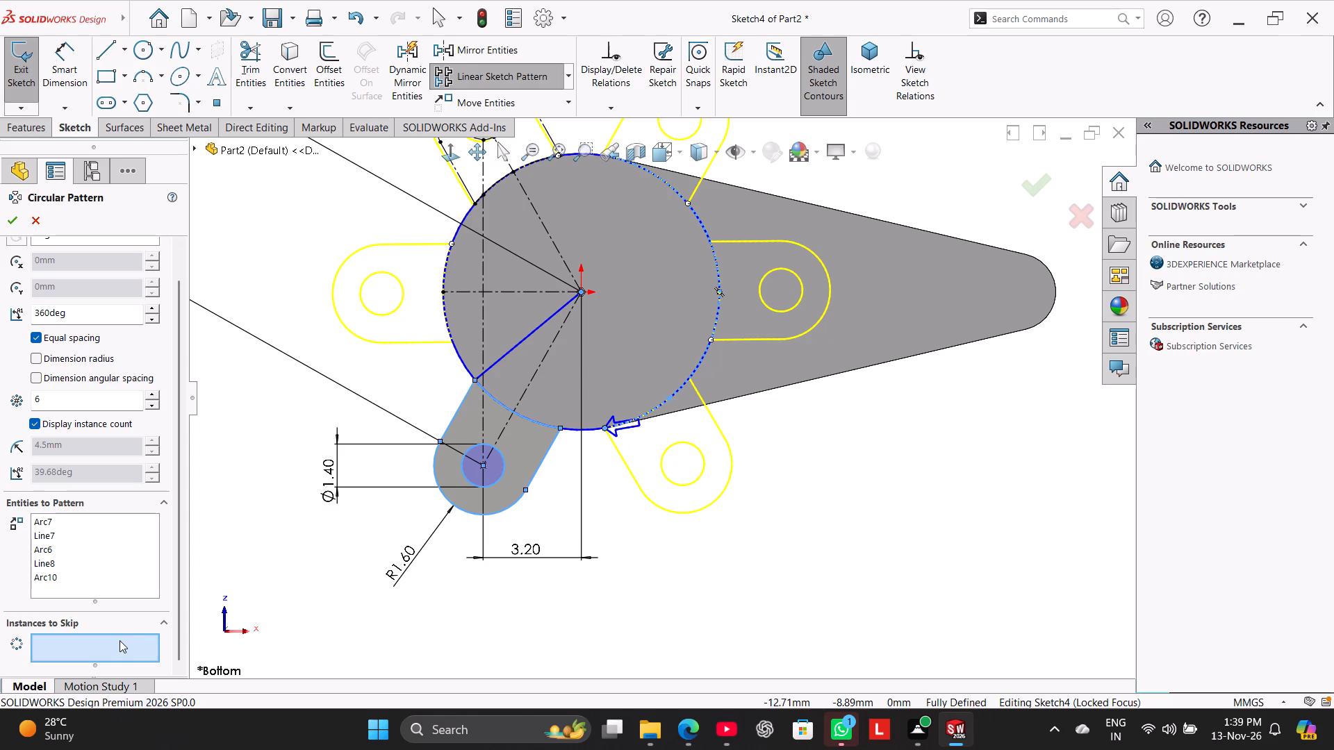
pyautogui.click(120, 640)
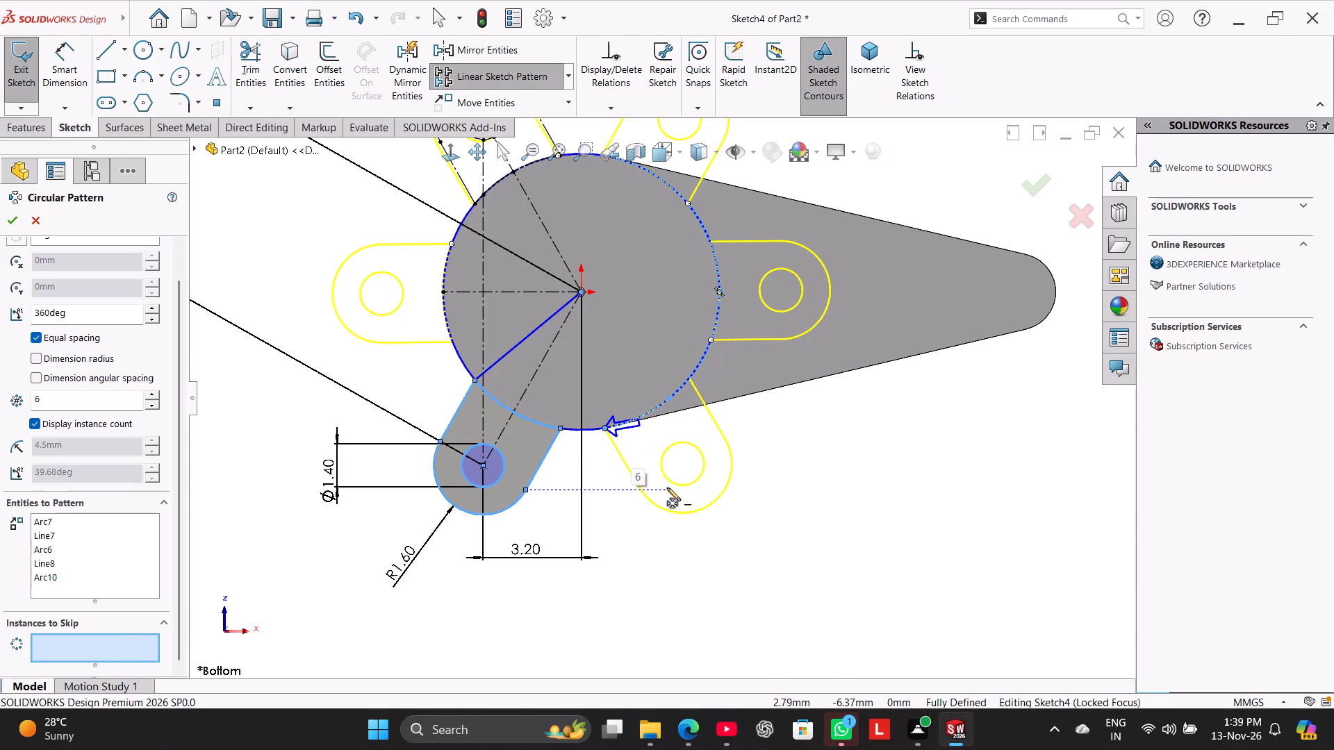
pyautogui.scroll(2, 659, 462)
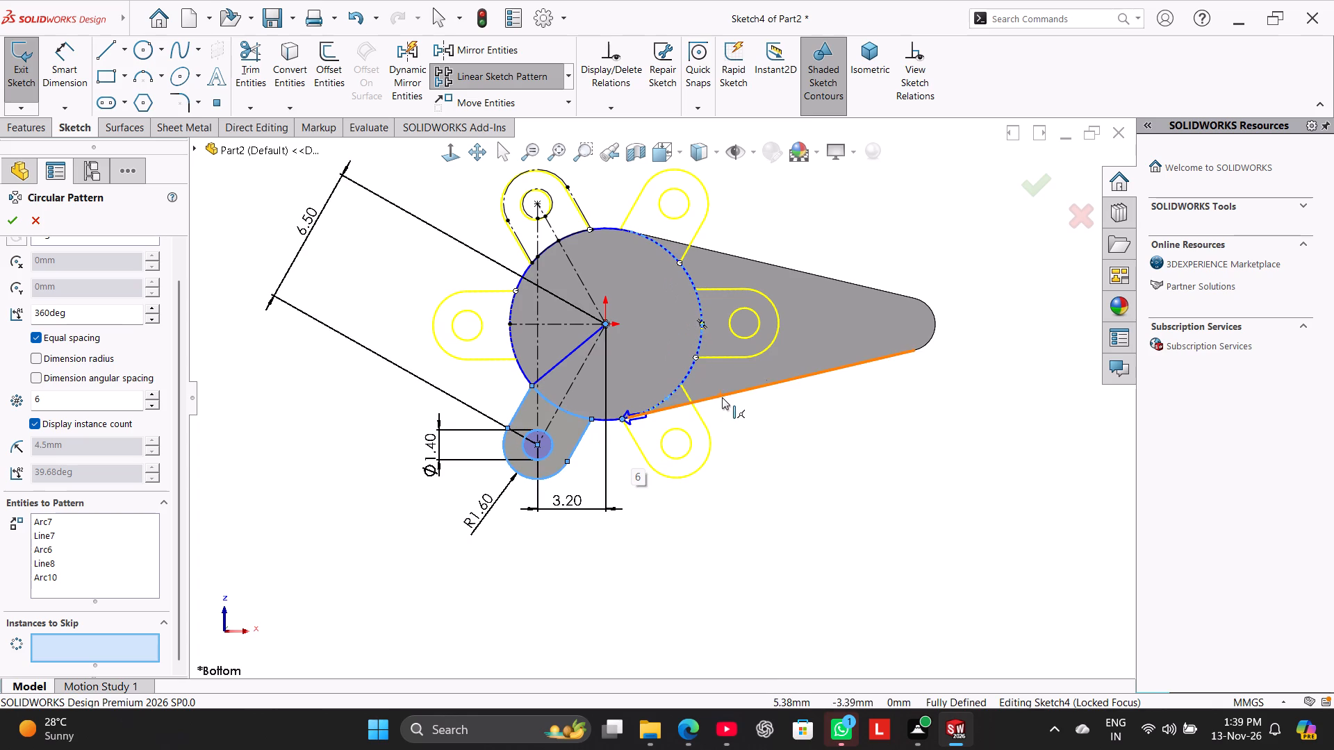
pyautogui.scroll(-2, 700, 383)
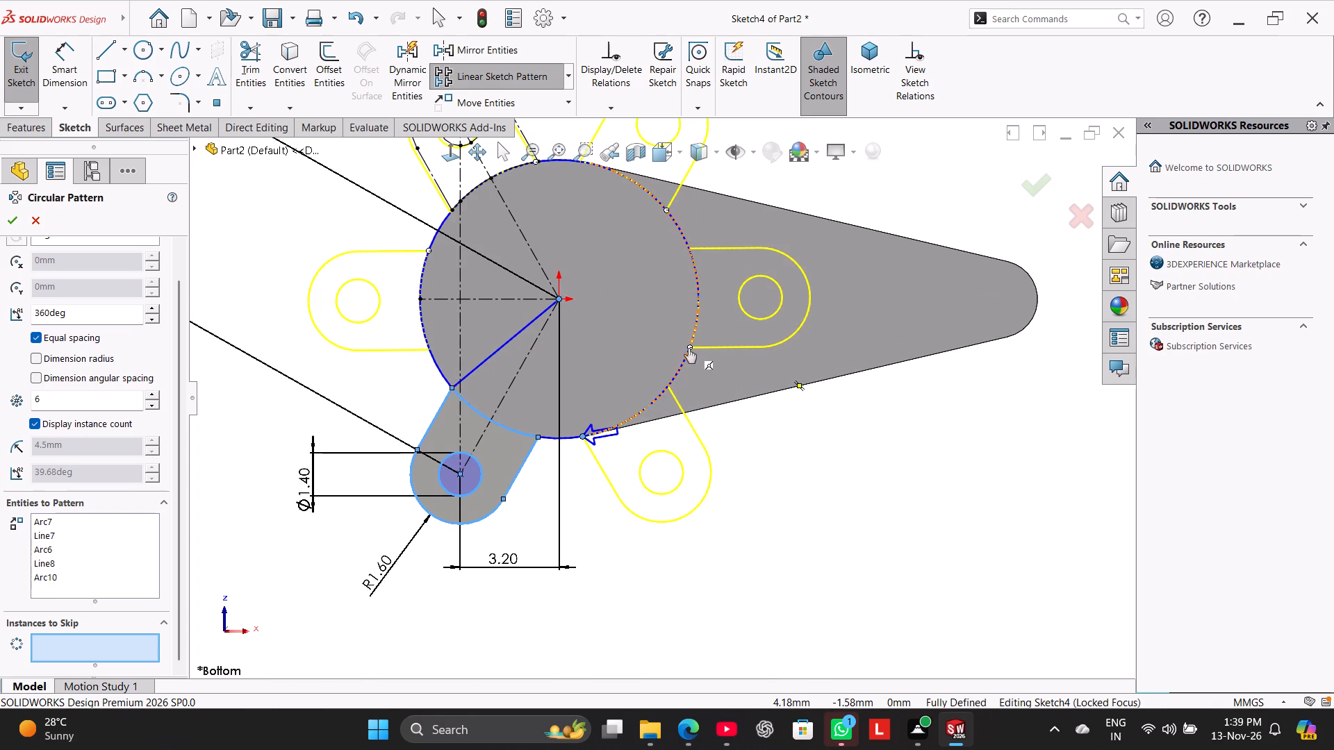
pyautogui.click(689, 348)
pyautogui.scroll(2, 689, 297)
pyautogui.scroll(-1, 685, 287)
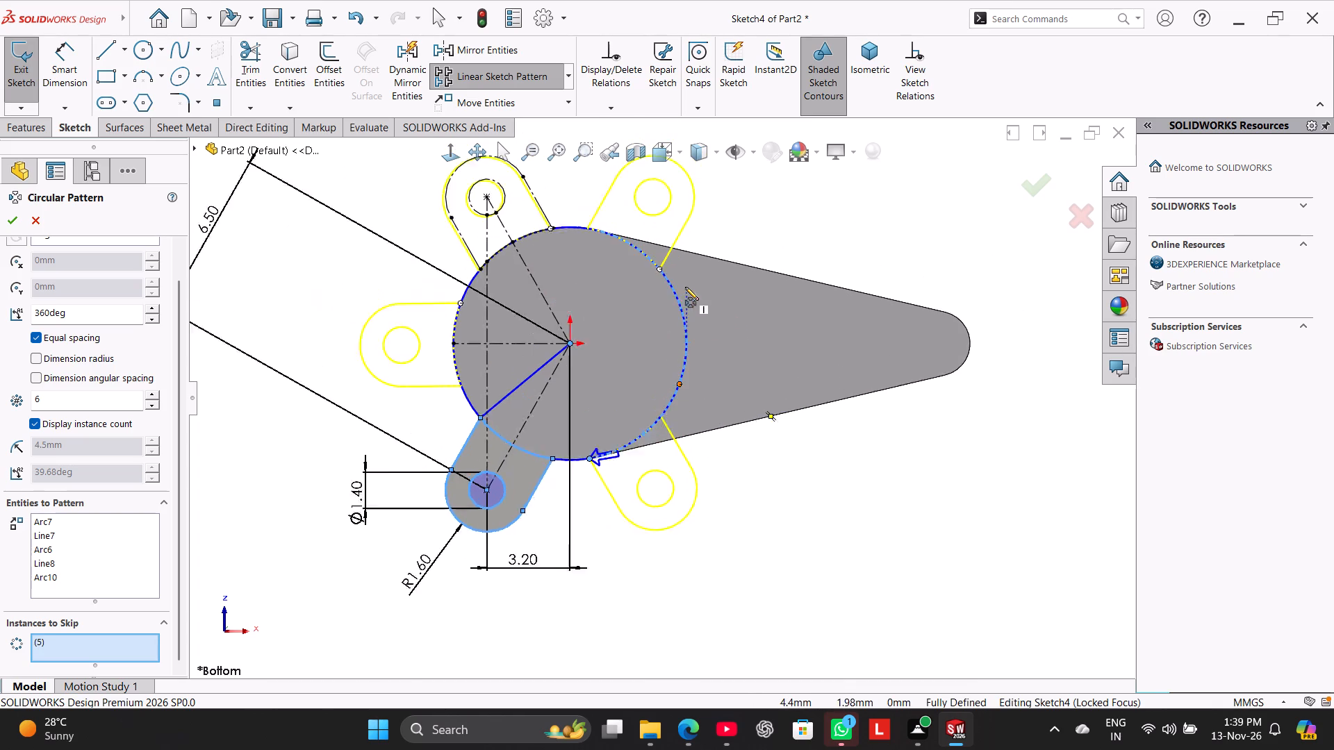
pyautogui.scroll(-1, 685, 287)
pyautogui.click(651, 272)
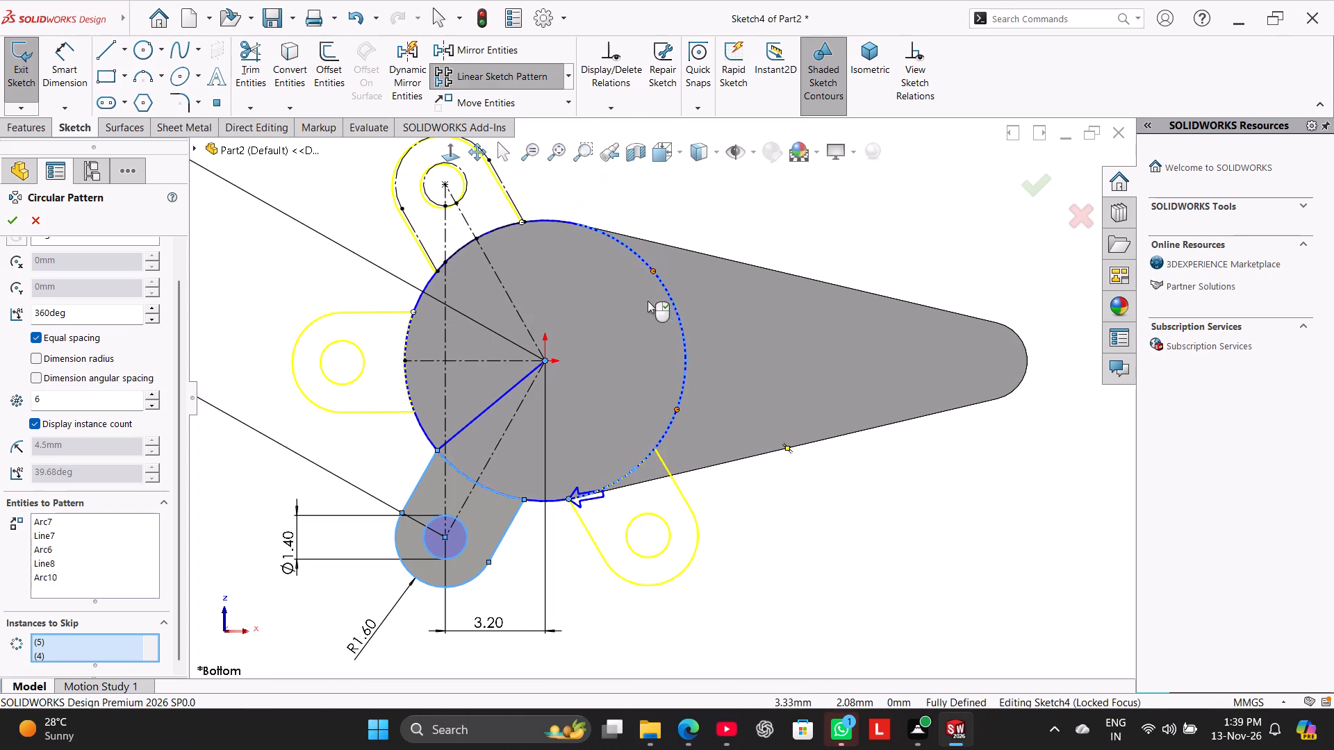
pyautogui.click(569, 500)
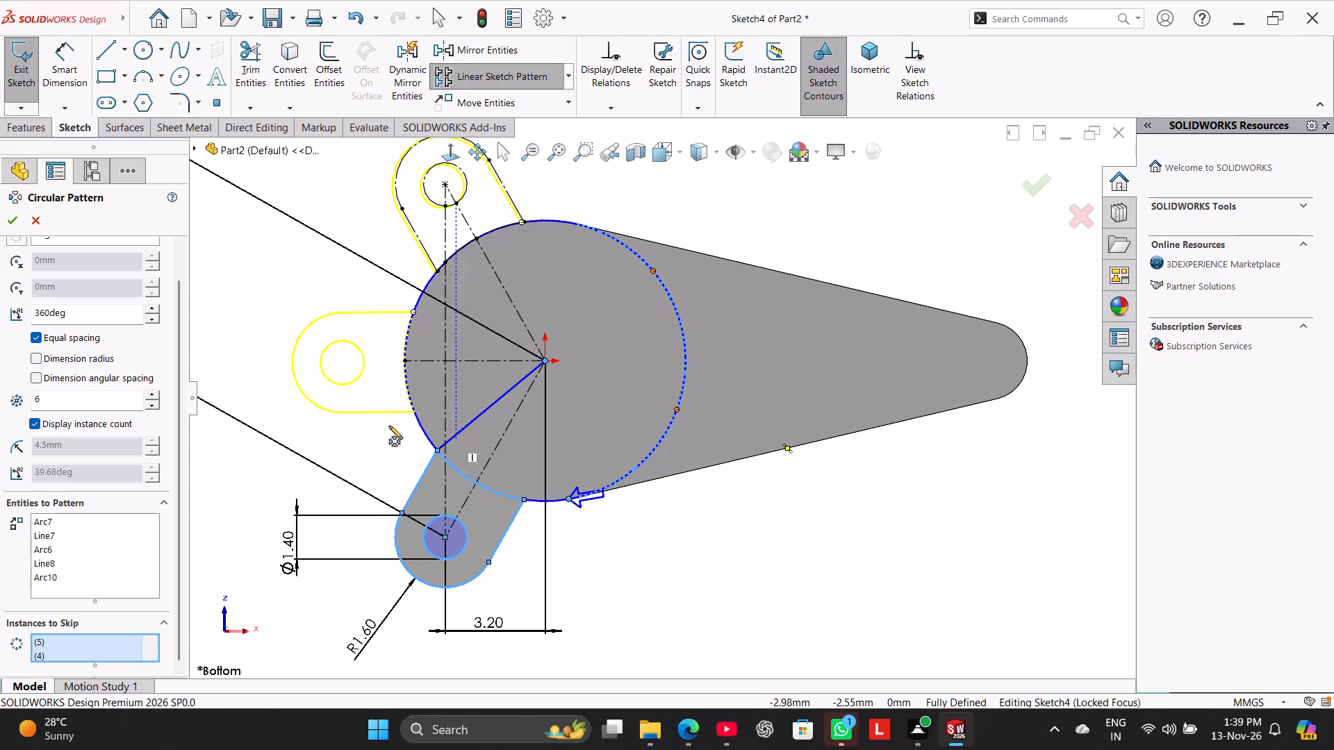
pyautogui.scroll(1, 381, 367)
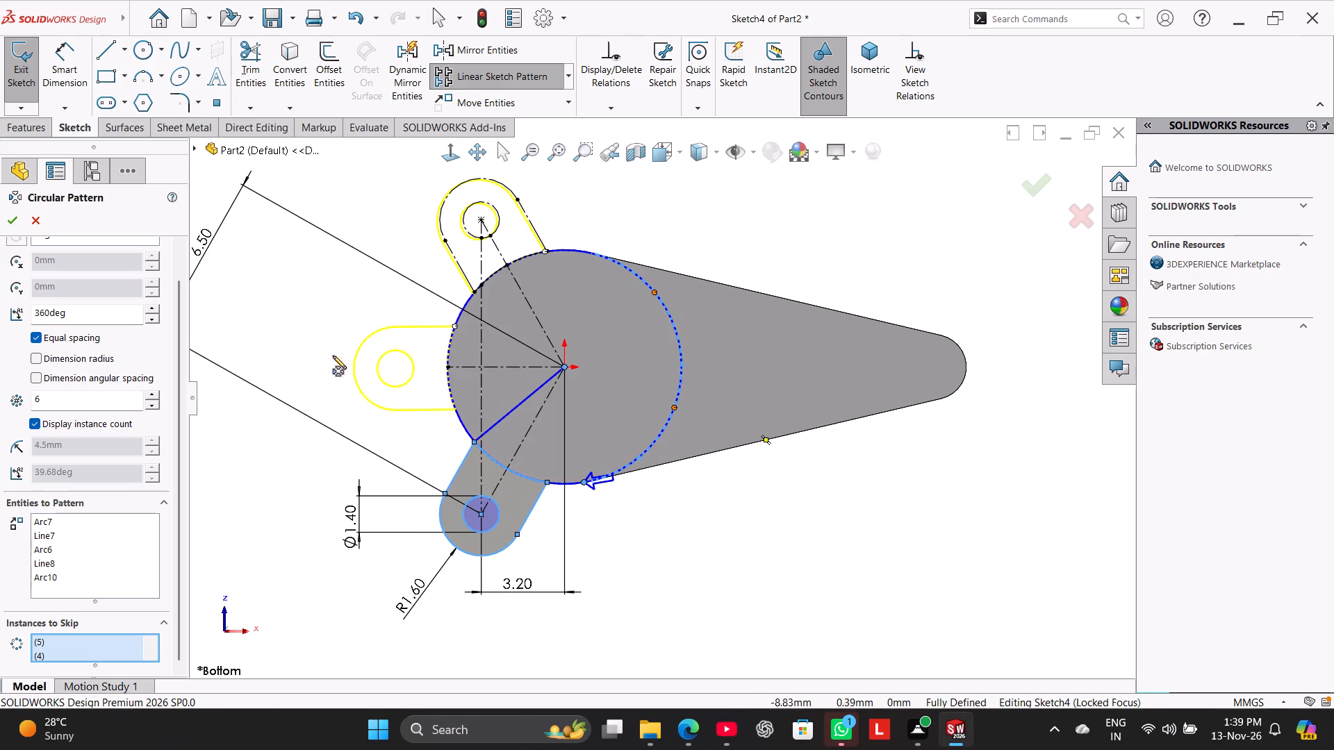
pyautogui.click(6, 219)
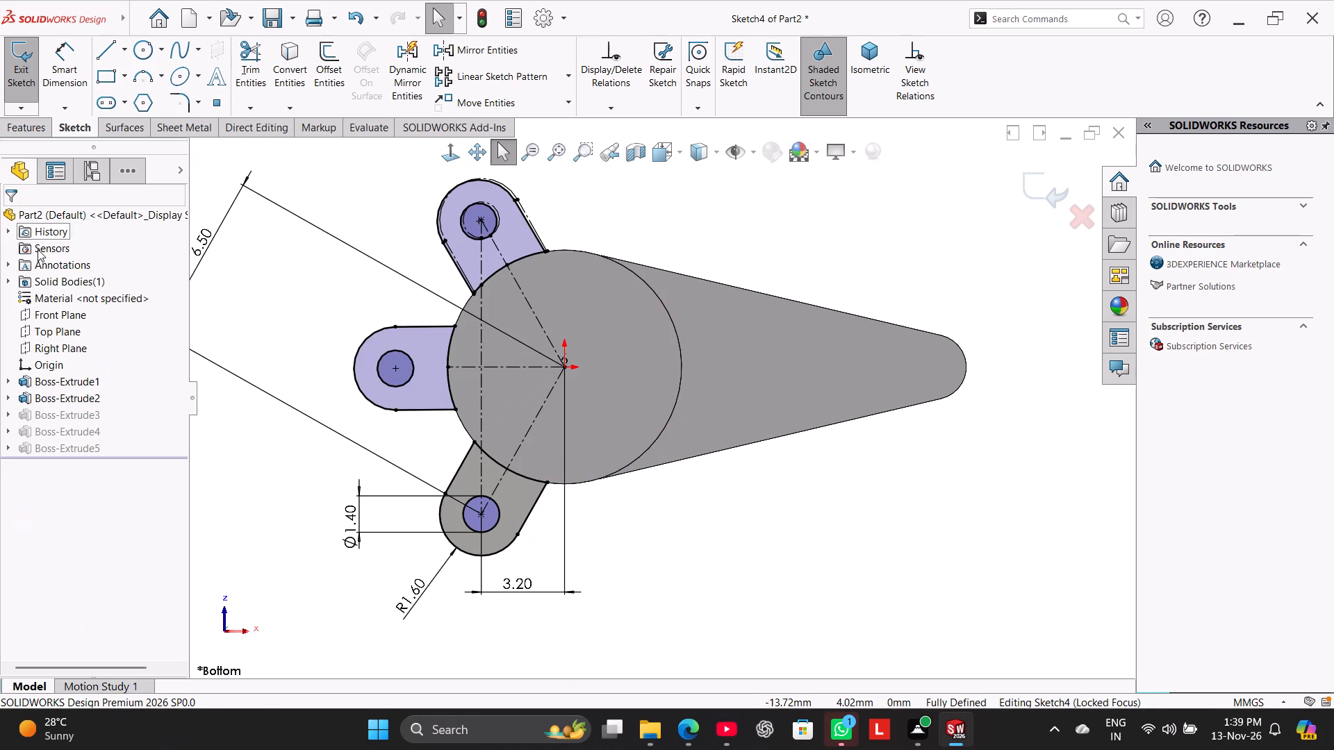
pyautogui.click(288, 301)
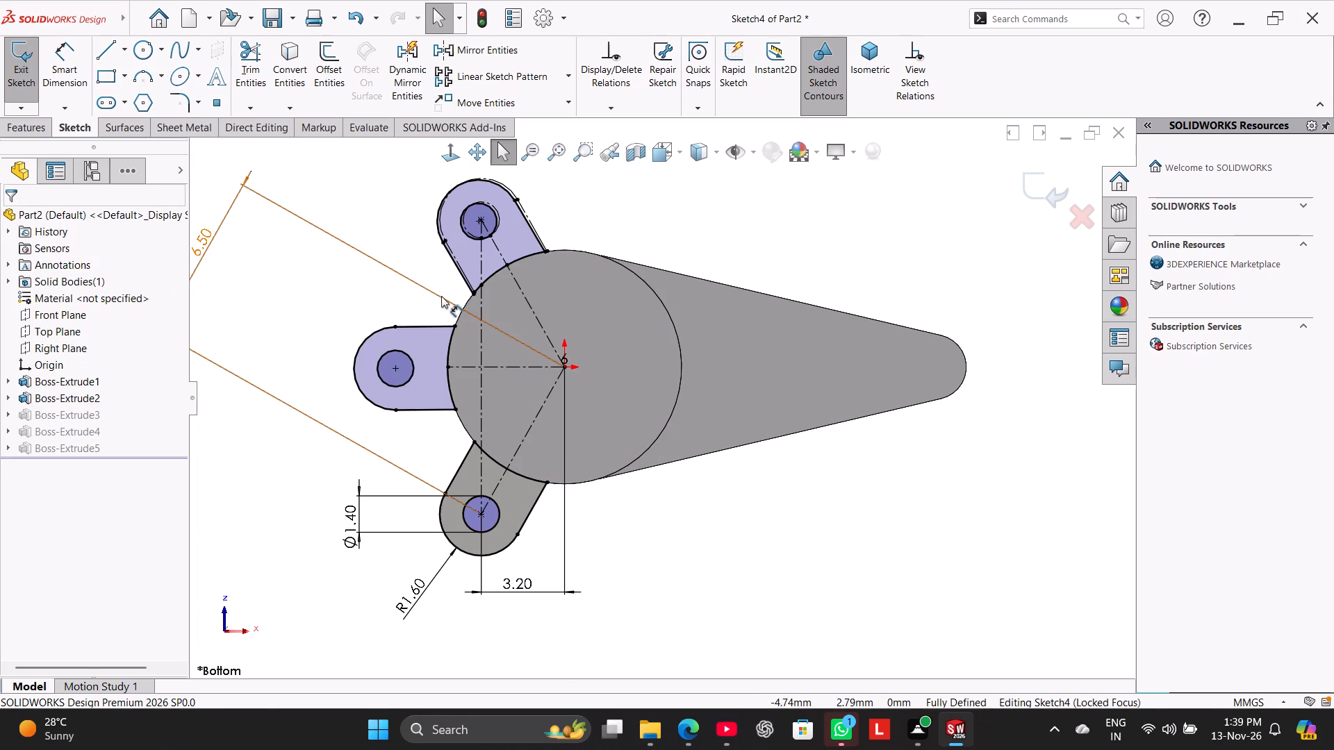
# Draw a centerline from the hub circle's -X edge point to the centre of the middle ear's hole.
pyautogui.scroll(2, 438, 315)
pyautogui.scroll(-3, 497, 331)
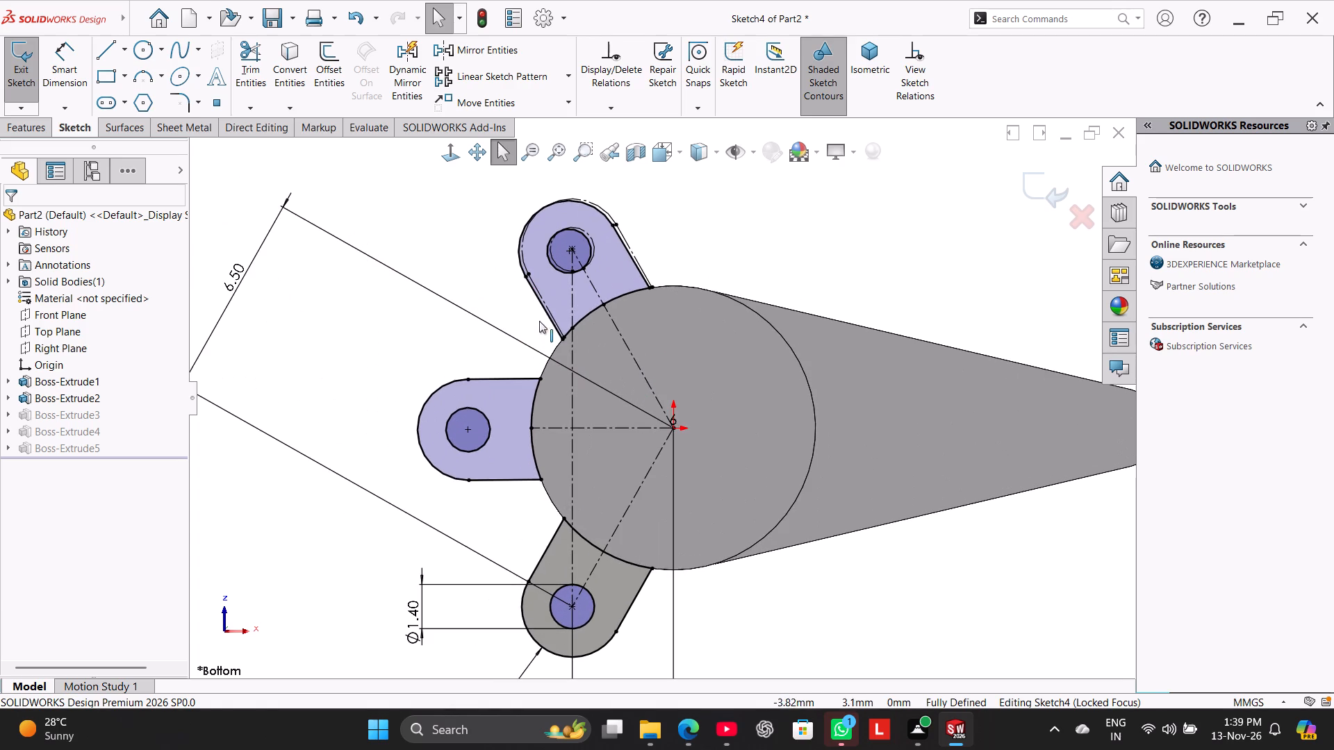
pyautogui.scroll(-3, 609, 293)
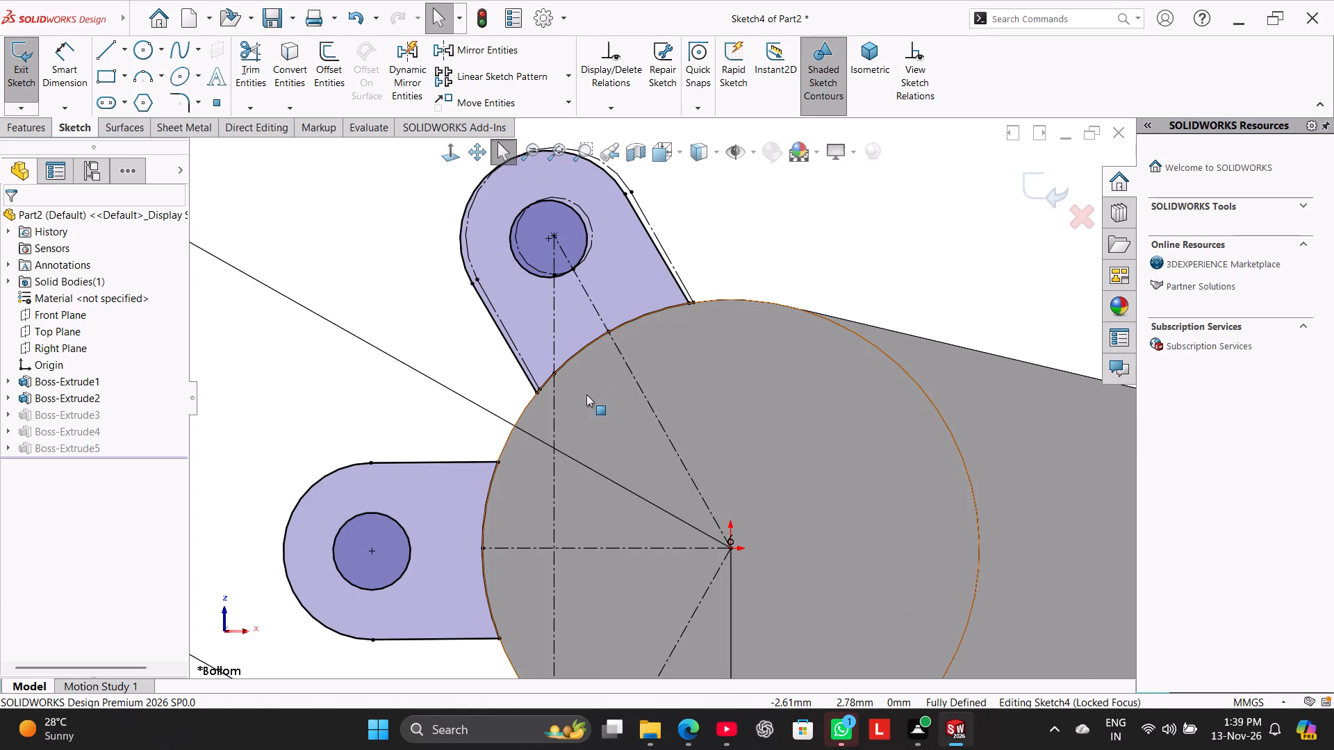
pyautogui.scroll(2, 586, 394)
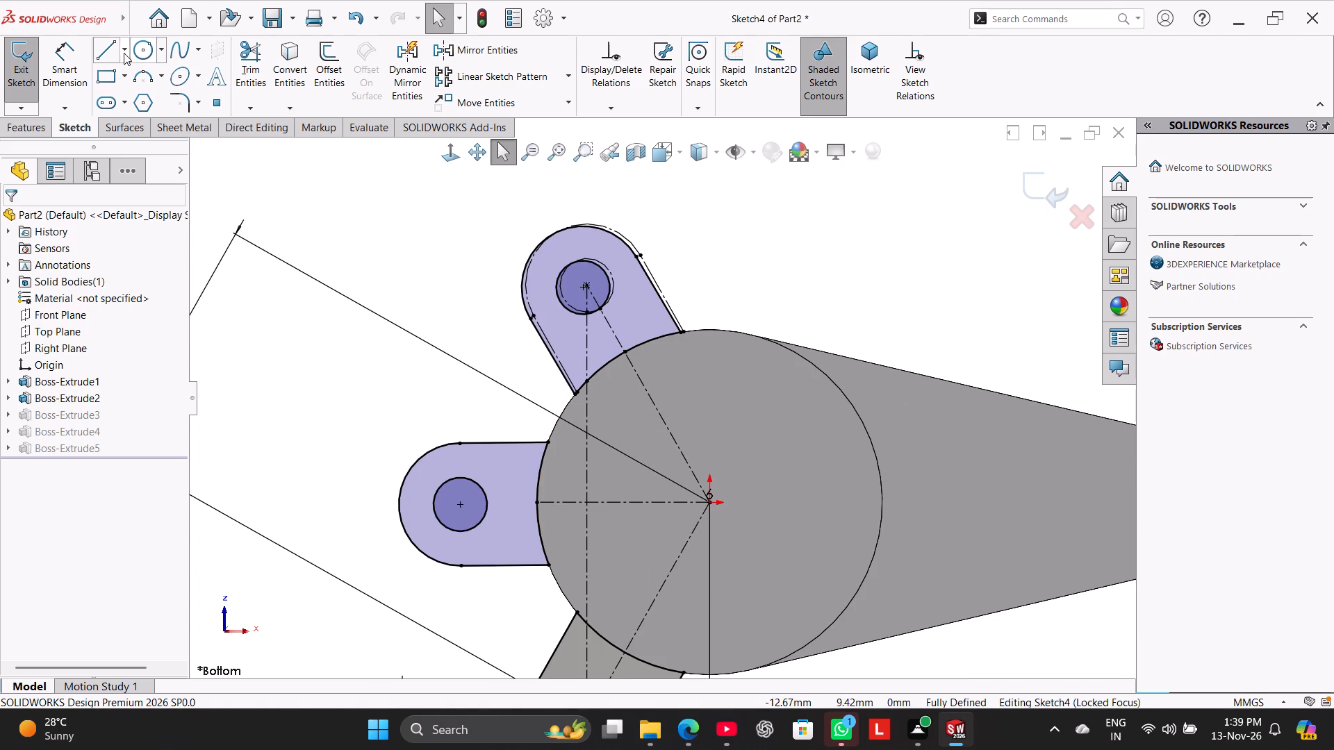
pyautogui.click(124, 53)
pyautogui.click(143, 88)
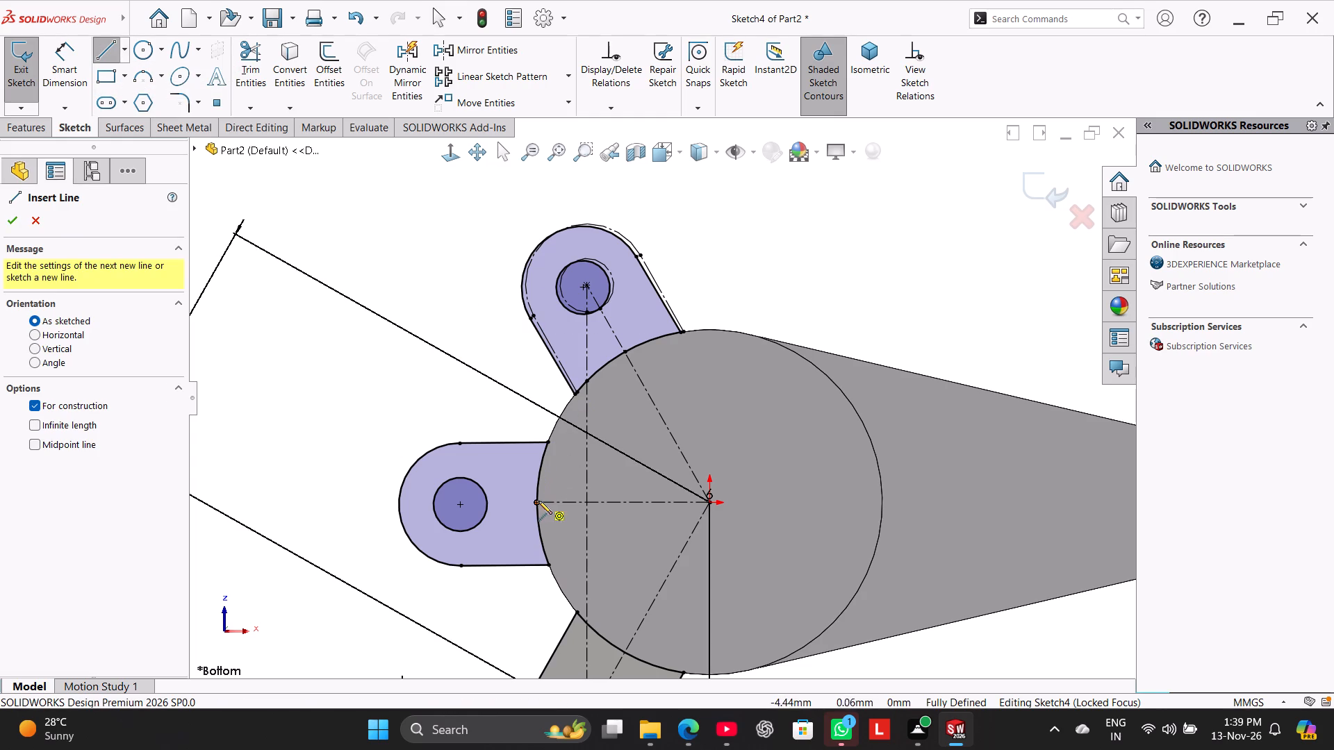
pyautogui.click(538, 502)
pyautogui.click(464, 506)
pyautogui.rightClick(349, 422)
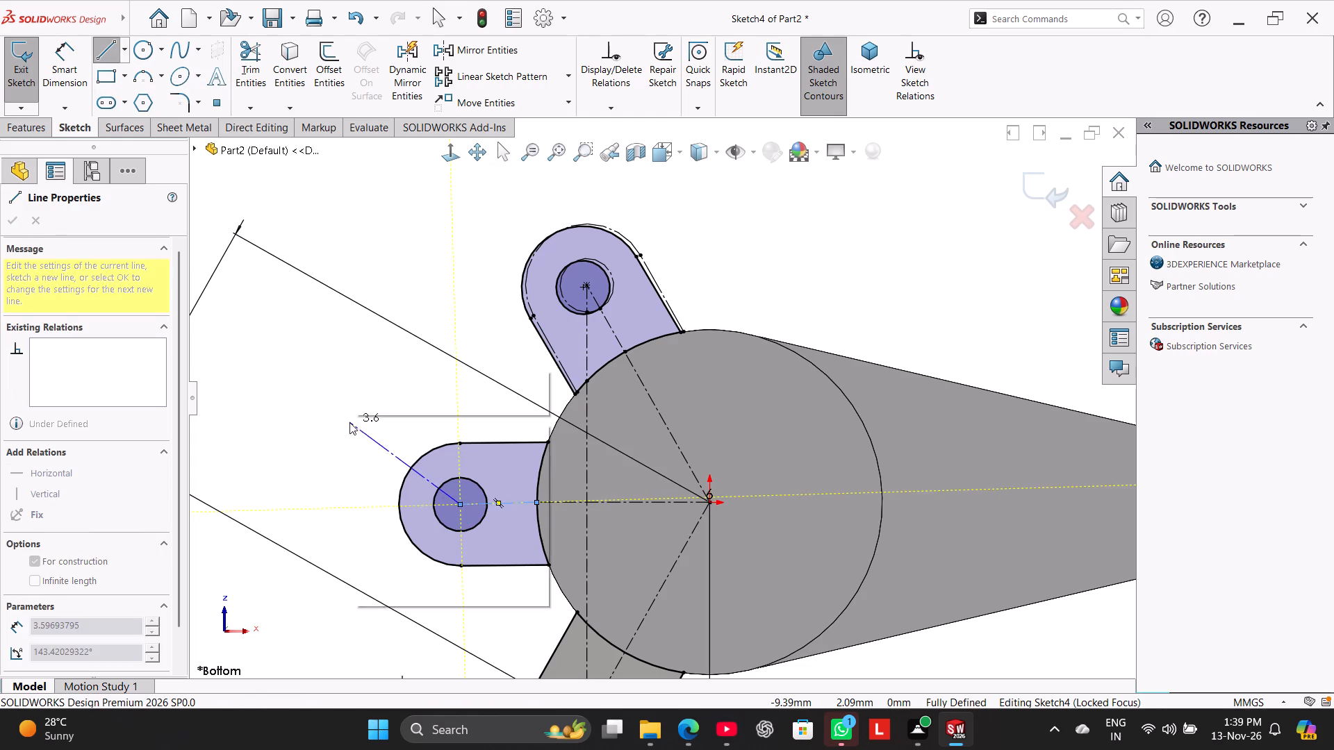
pyautogui.click(368, 431)
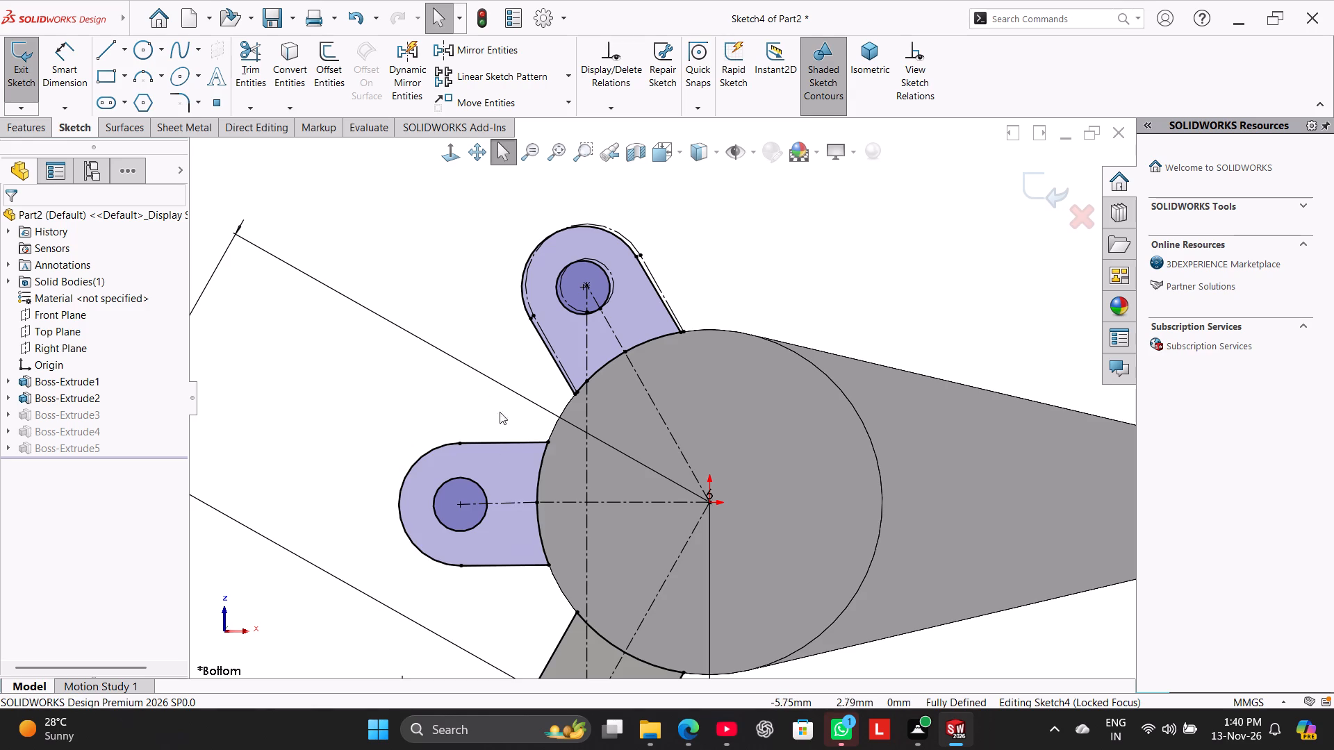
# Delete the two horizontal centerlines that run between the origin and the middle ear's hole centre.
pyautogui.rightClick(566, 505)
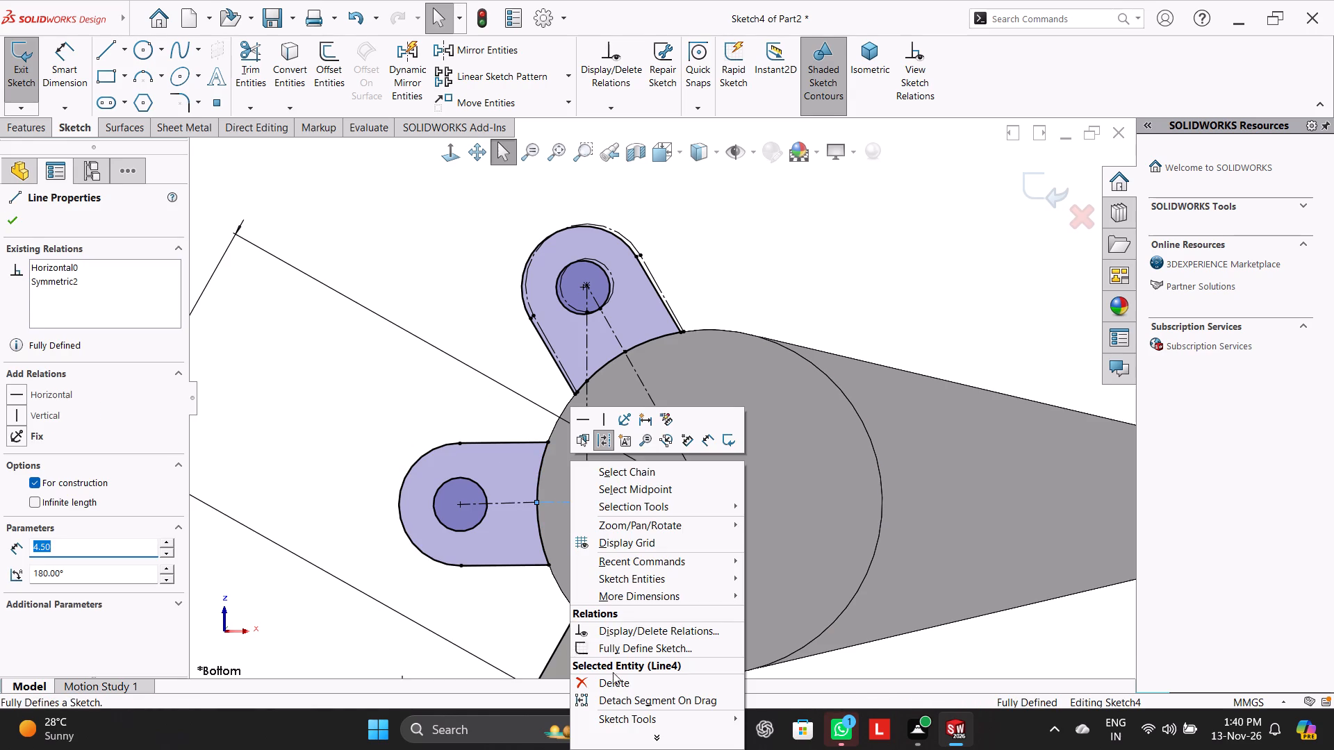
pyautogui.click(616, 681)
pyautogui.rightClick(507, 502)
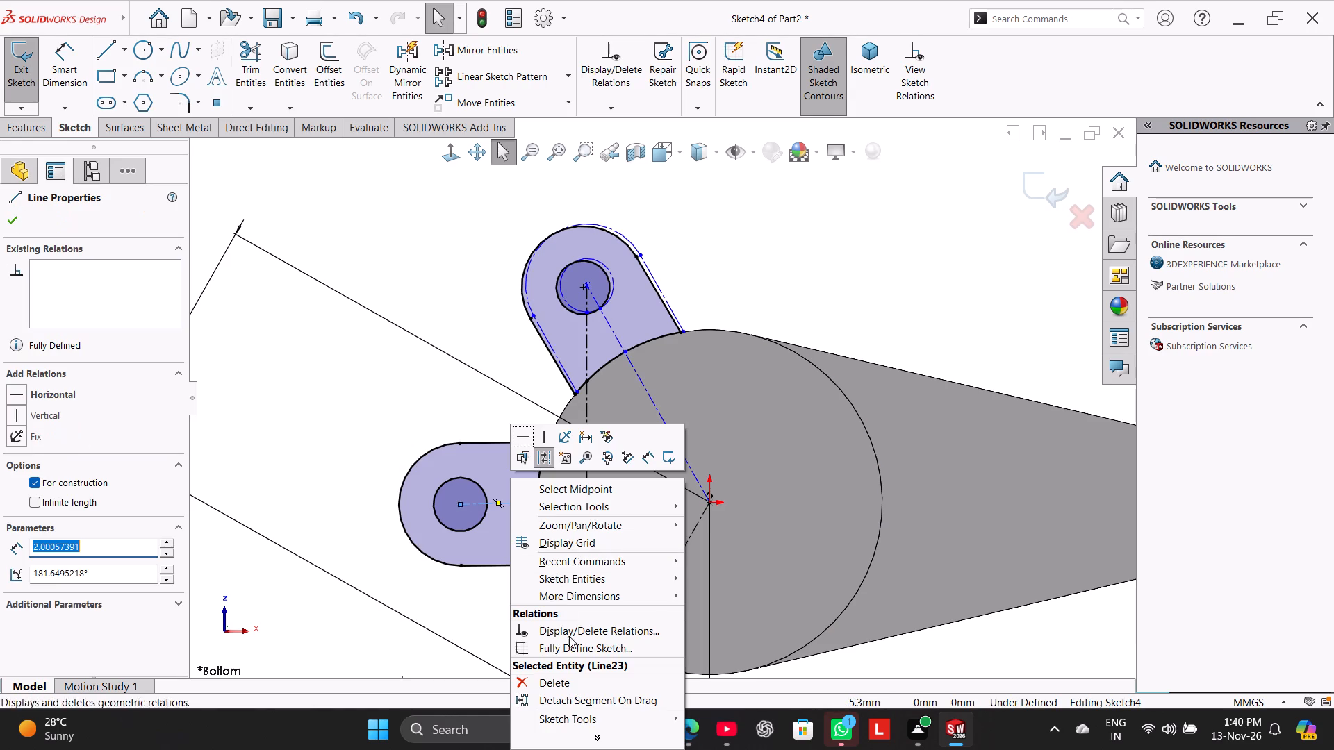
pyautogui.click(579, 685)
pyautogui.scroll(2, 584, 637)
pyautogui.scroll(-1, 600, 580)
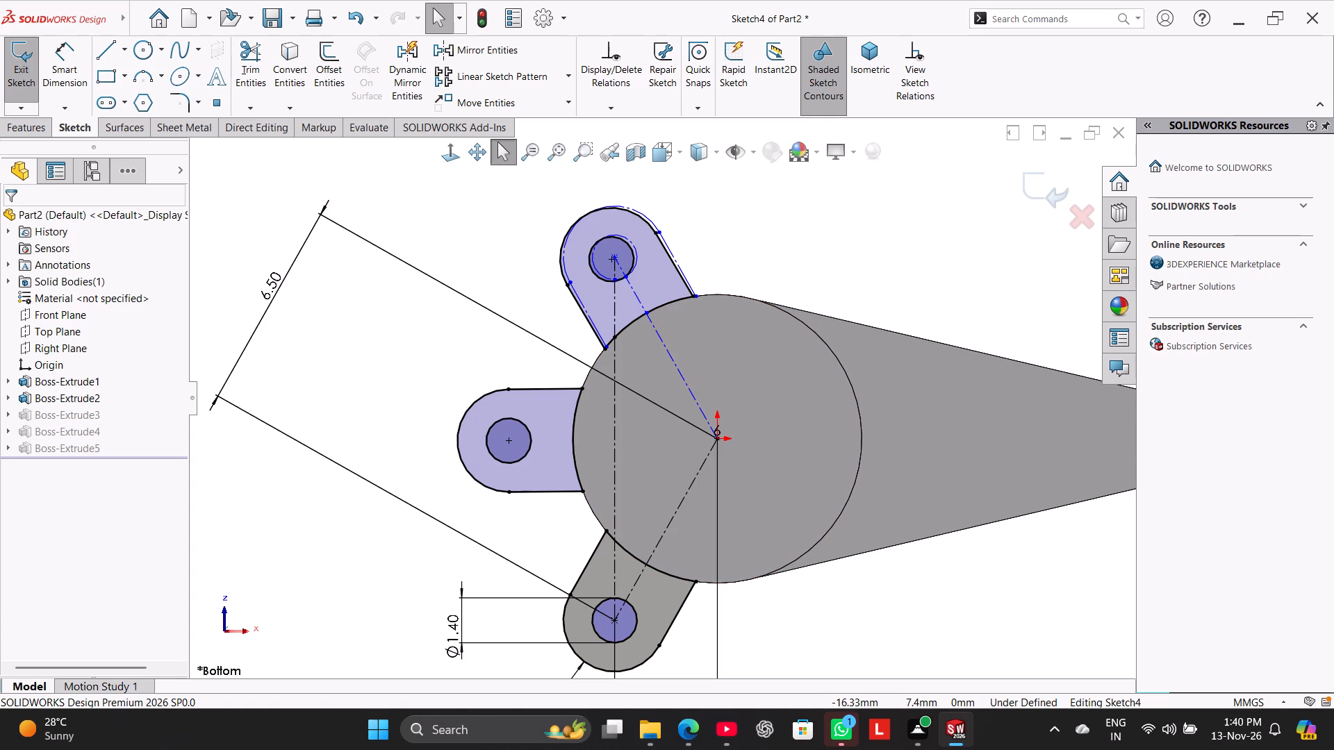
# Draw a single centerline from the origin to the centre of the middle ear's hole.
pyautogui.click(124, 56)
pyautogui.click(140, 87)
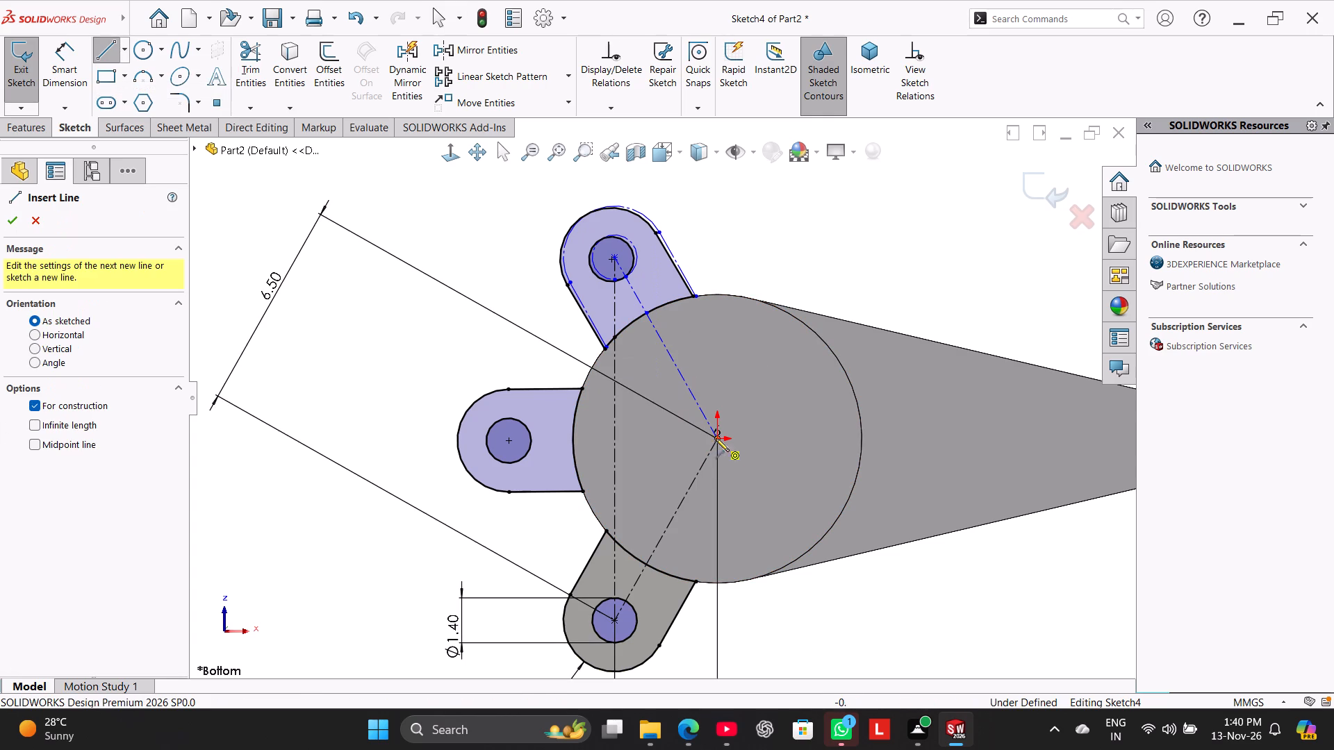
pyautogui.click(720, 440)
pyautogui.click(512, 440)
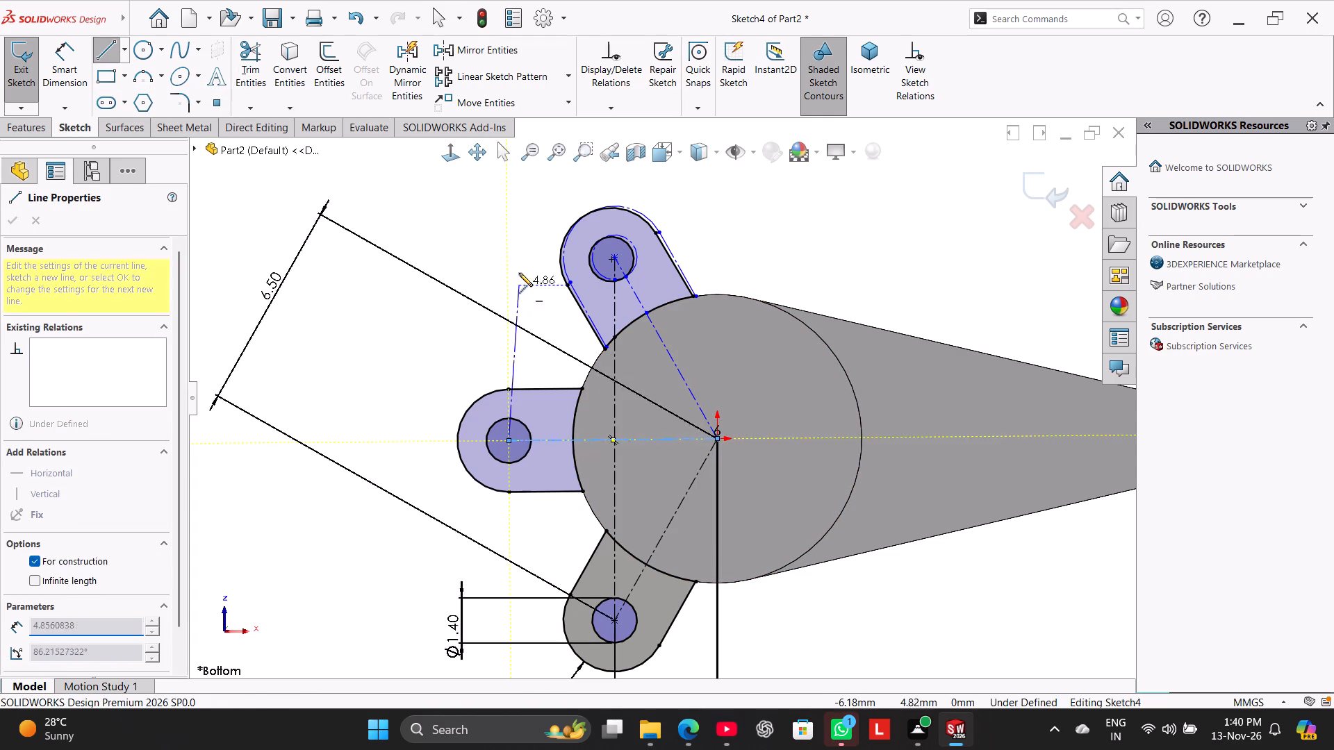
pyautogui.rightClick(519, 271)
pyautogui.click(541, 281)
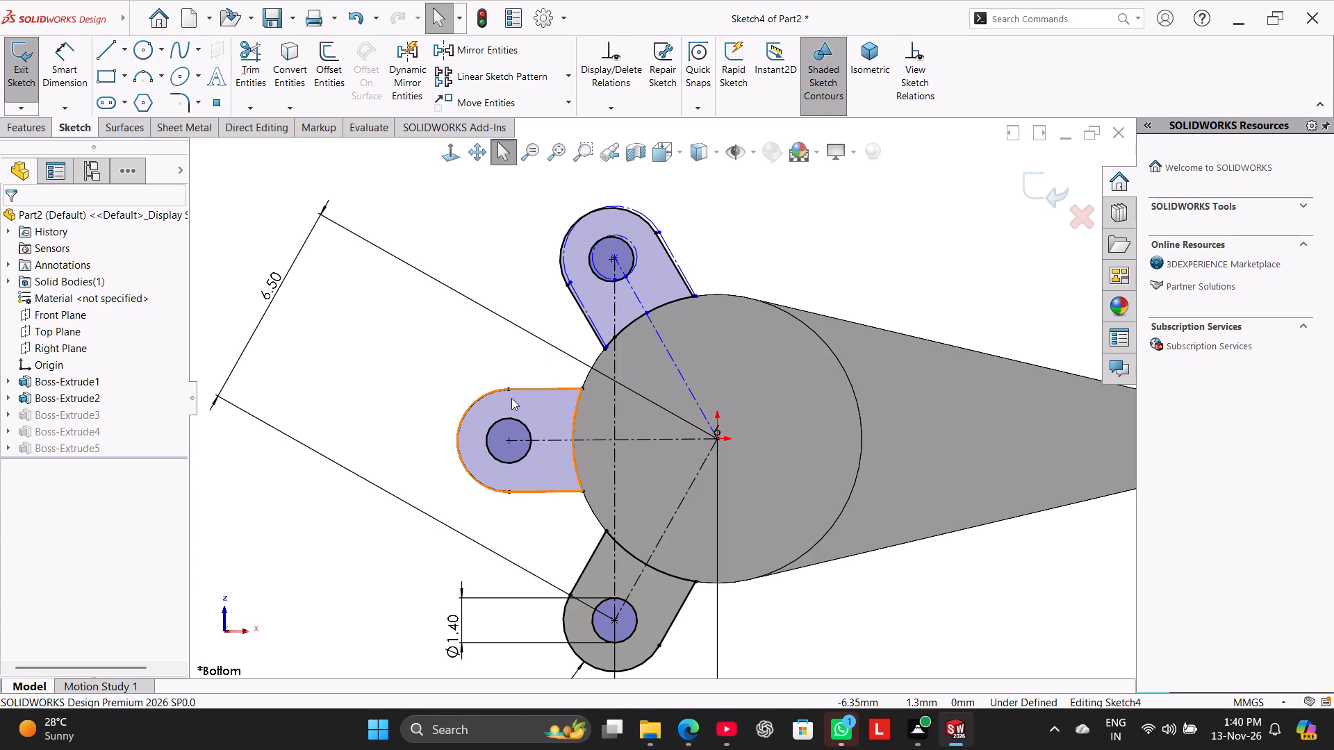
# Examine how the patterned +Z ear's outline and hole line up with the underlying construction outline.
pyautogui.scroll(-6, 663, 271)
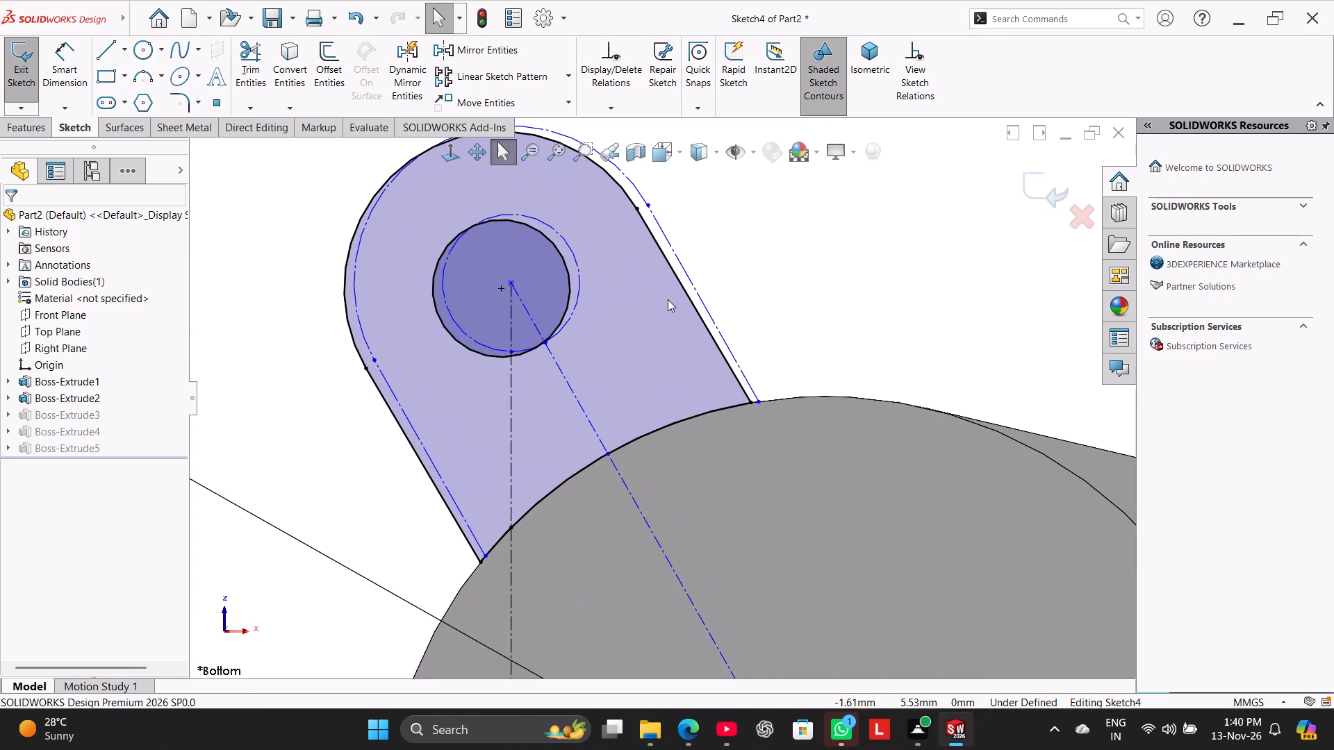
pyautogui.scroll(-1, 678, 322)
pyautogui.scroll(7, 679, 326)
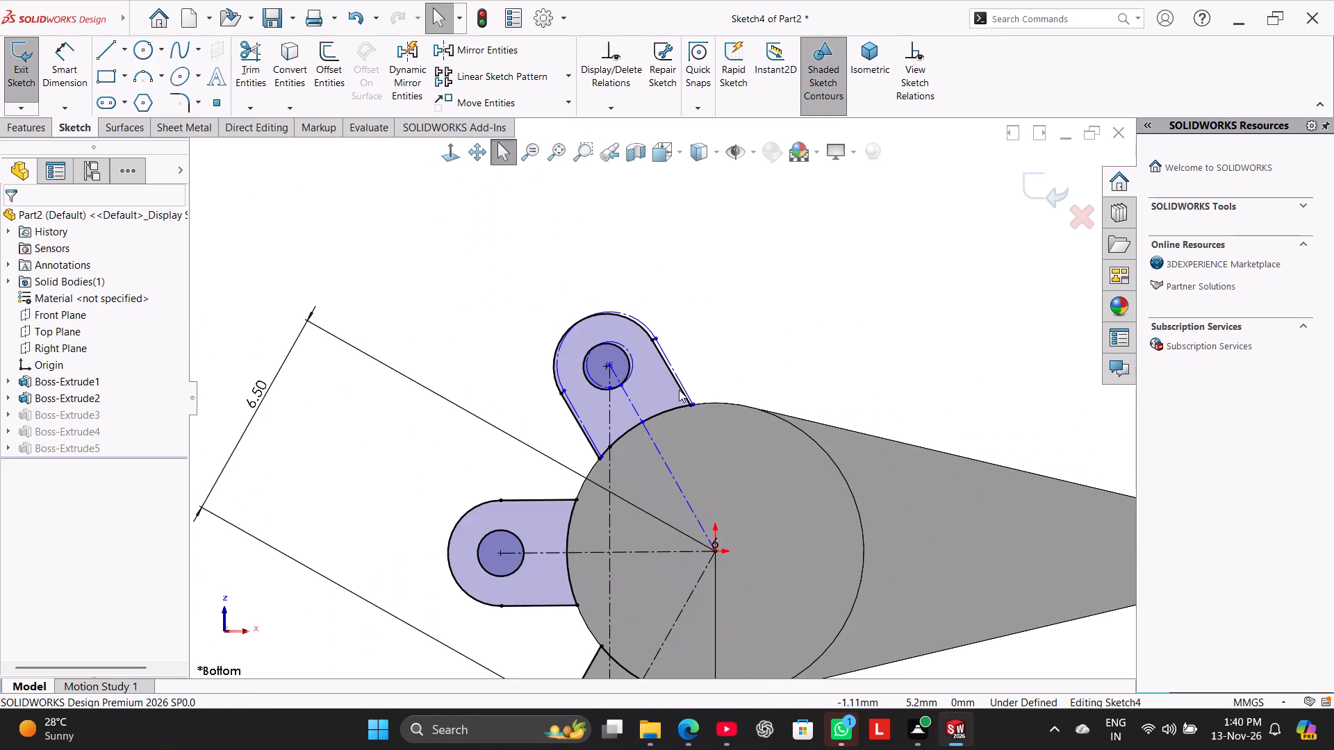
pyautogui.scroll(3, 676, 409)
pyautogui.scroll(-2, 661, 445)
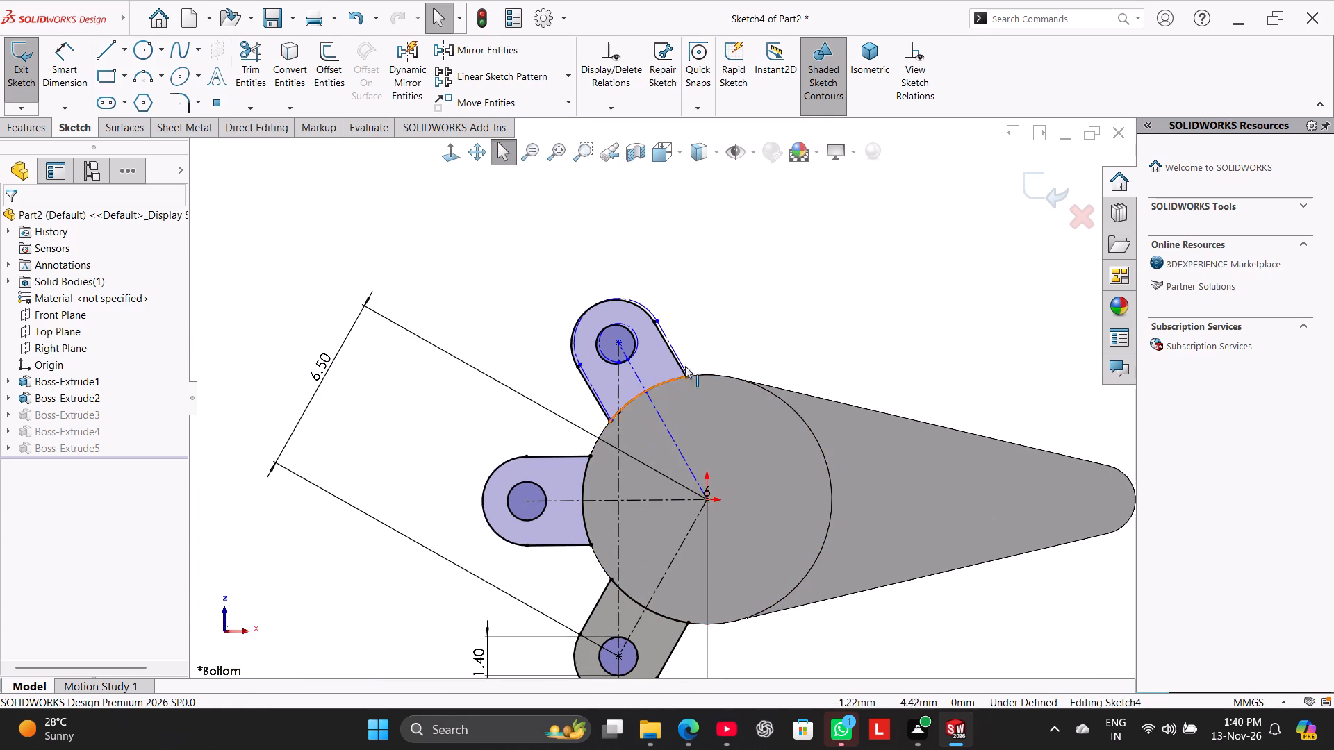
pyautogui.scroll(3, 812, 437)
pyautogui.scroll(-1, 736, 524)
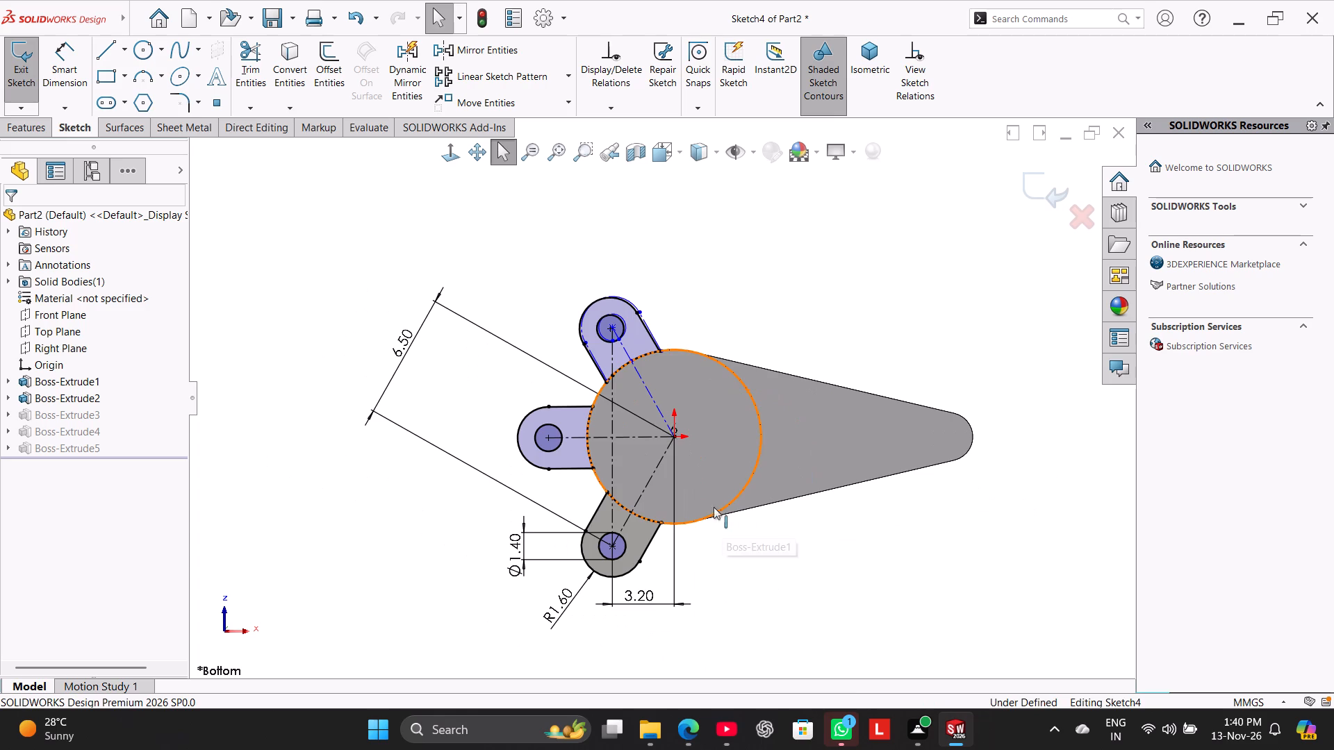
pyautogui.scroll(-1, 684, 474)
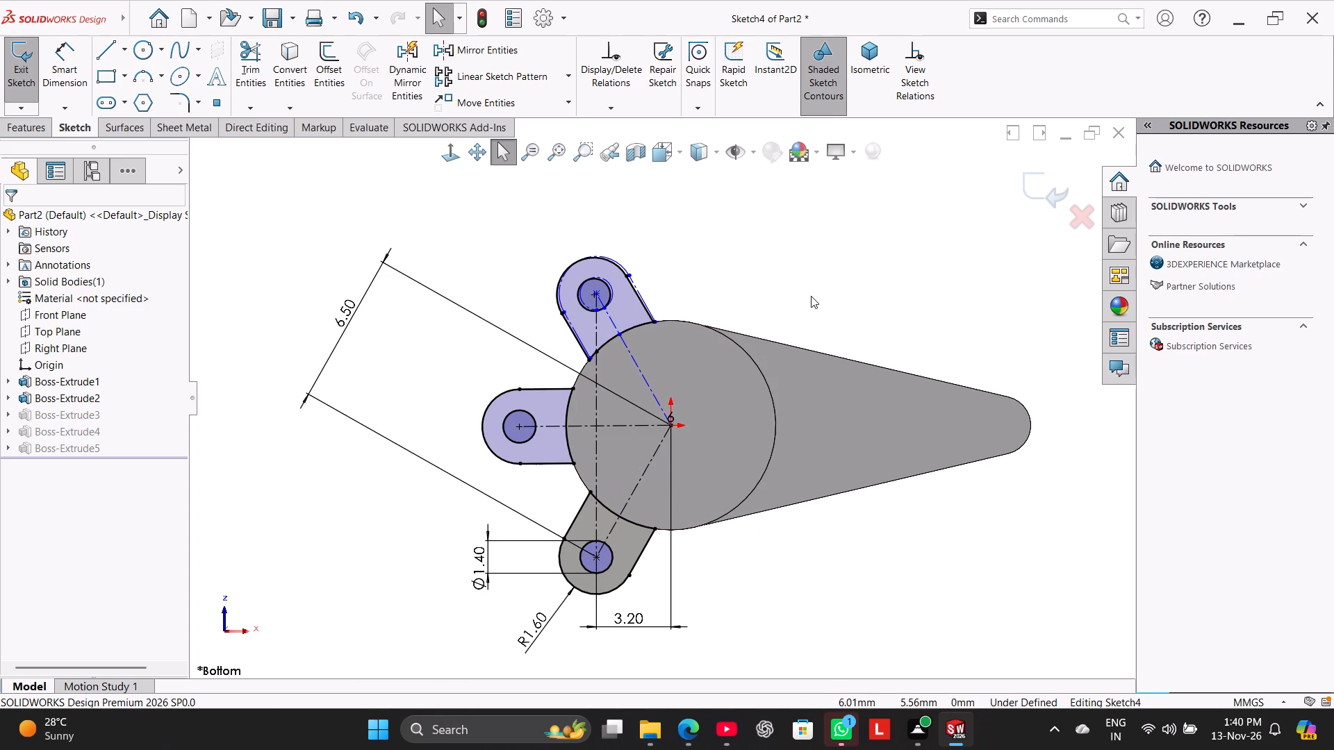
# Undo the centerline edits, the circular ear pattern and the earlier removal of the mirrored ear, back to the two mirrored flat ears.
pyautogui.hotkey('ctrl', 'z')
pyautogui.hotkey('ctrl', 'z')
pyautogui.hotkey('ctrl', 'z')
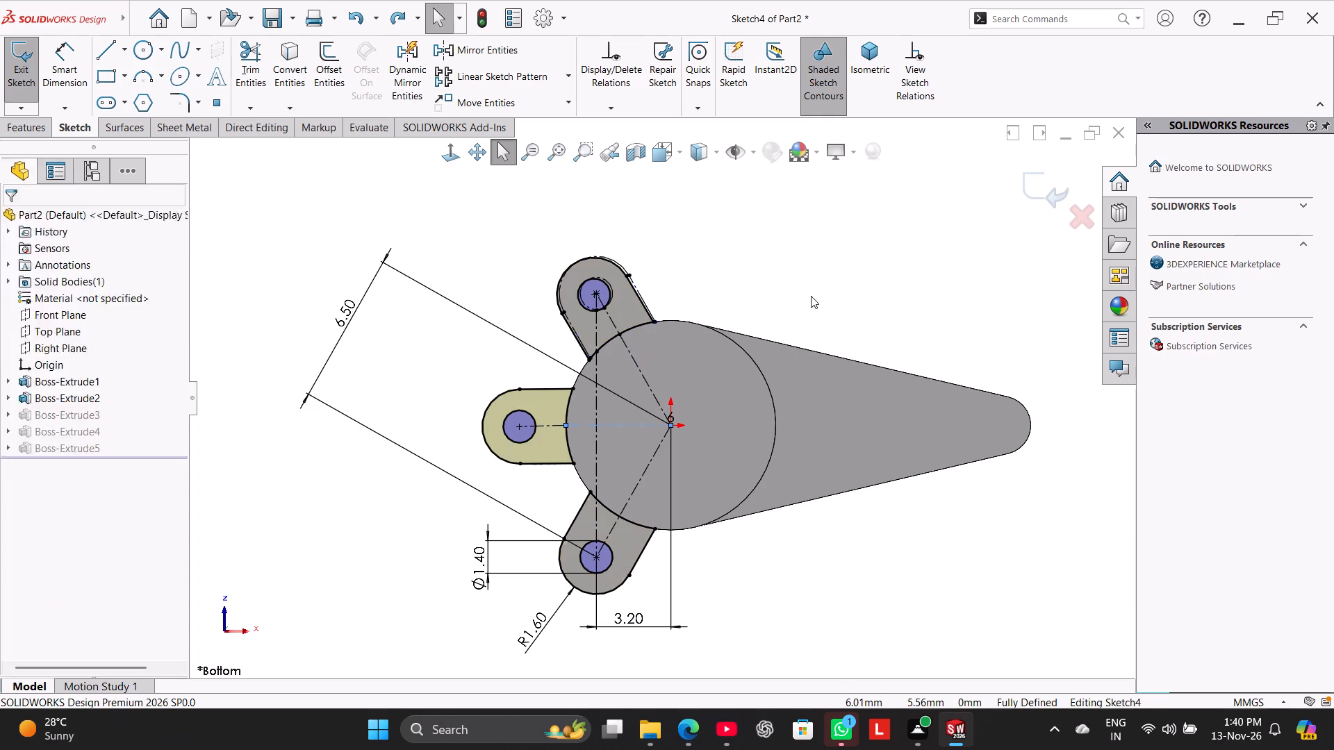
pyautogui.hotkey('ctrl', 'z')
pyautogui.hotkey('ctrl', 'z')
pyautogui.hotkey('ctrl', 'z')
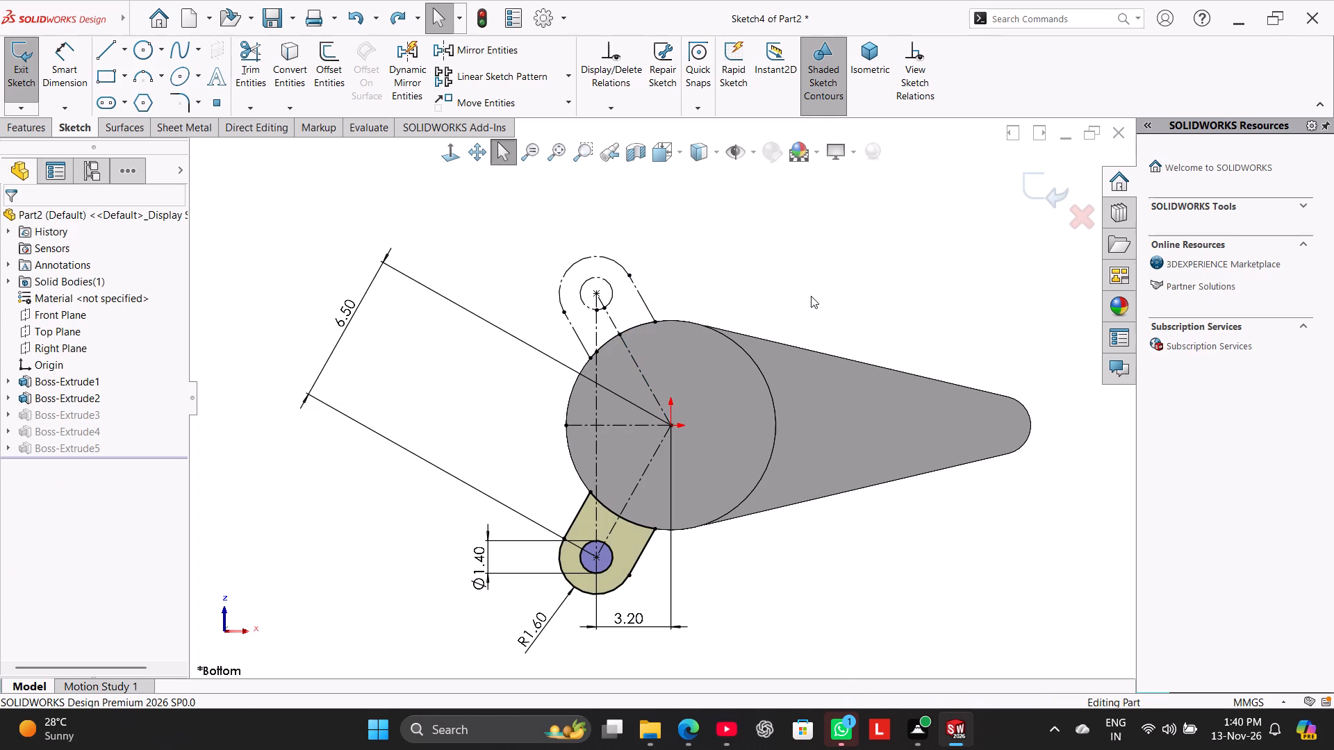
pyautogui.hotkey('ctrl', 'z')
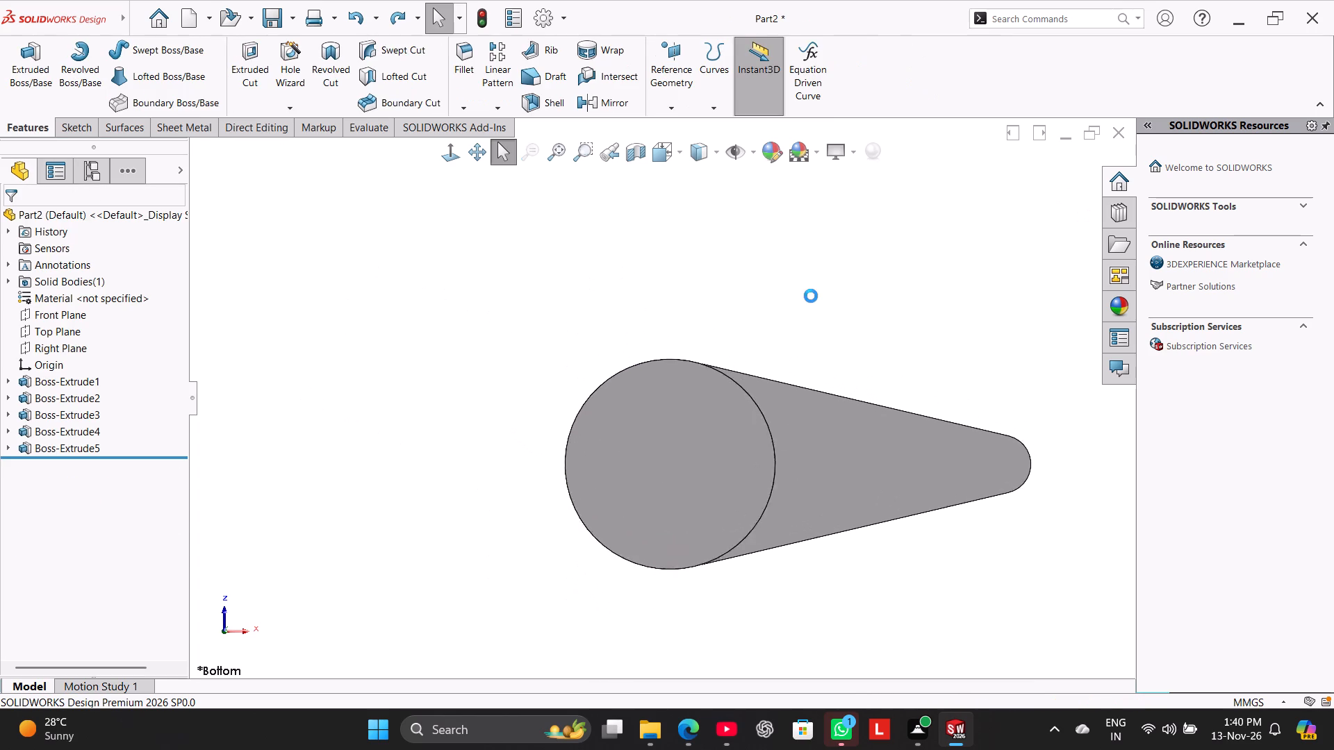
pyautogui.hotkey('ctrl', 'z')
pyautogui.hotkey('ctrl', 'z')
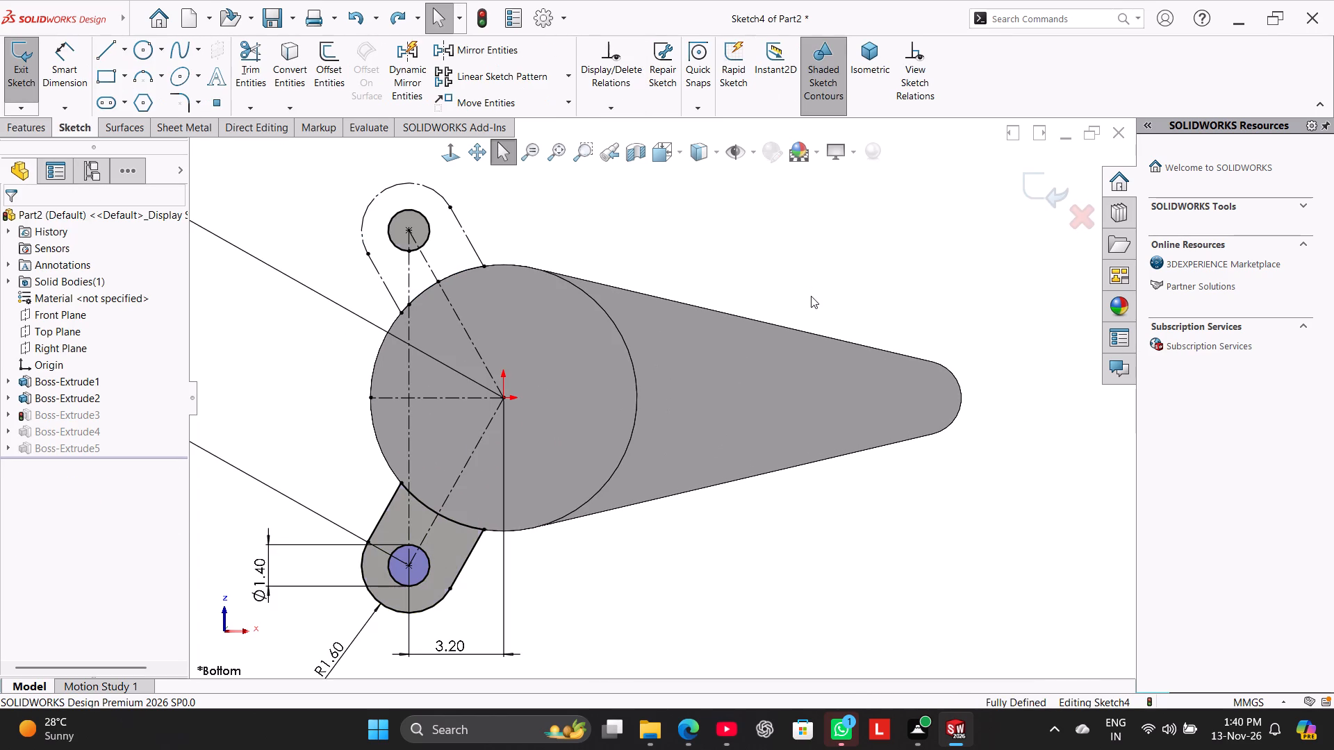
pyautogui.hotkey('ctrl', 'z')
pyautogui.hotkey('ctrl', 'z')
pyautogui.hotkey('ctrl', 'z')
pyautogui.hotkey('ctrl', 'z')
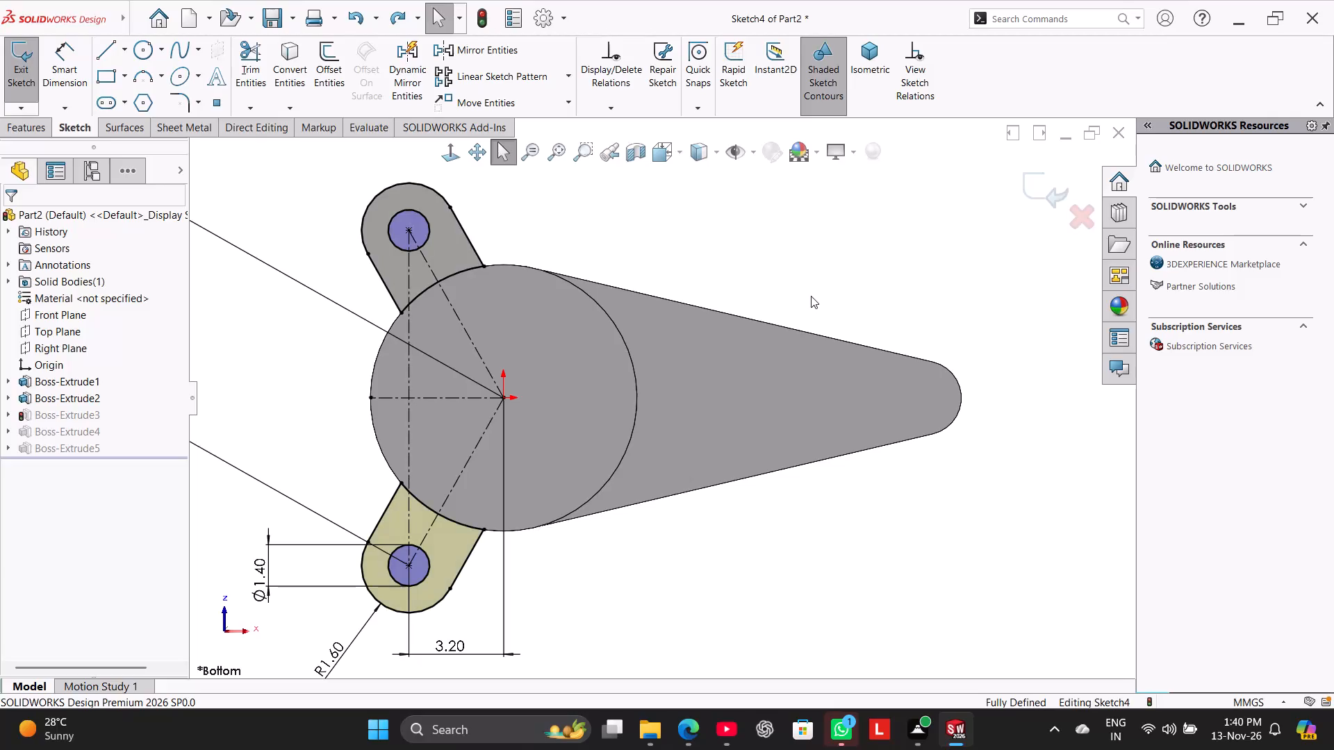
pyautogui.hotkey('ctrl', 'z')
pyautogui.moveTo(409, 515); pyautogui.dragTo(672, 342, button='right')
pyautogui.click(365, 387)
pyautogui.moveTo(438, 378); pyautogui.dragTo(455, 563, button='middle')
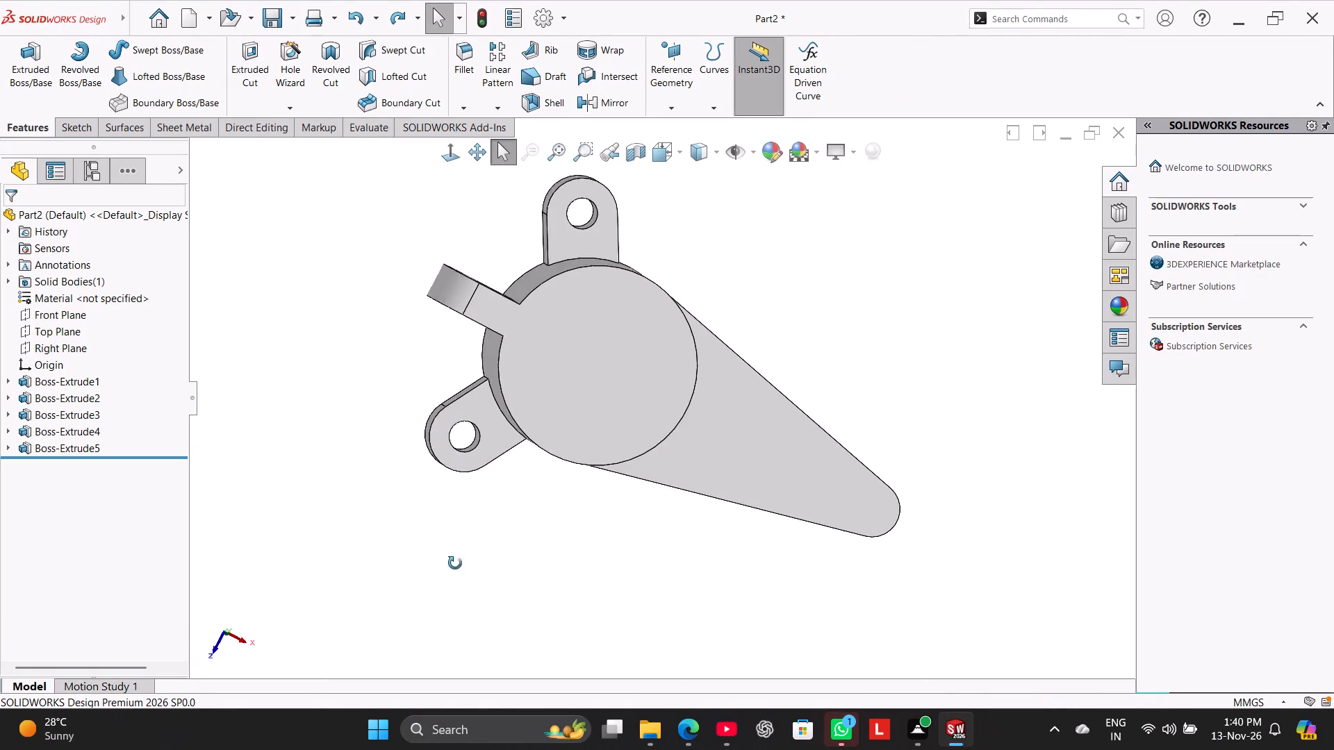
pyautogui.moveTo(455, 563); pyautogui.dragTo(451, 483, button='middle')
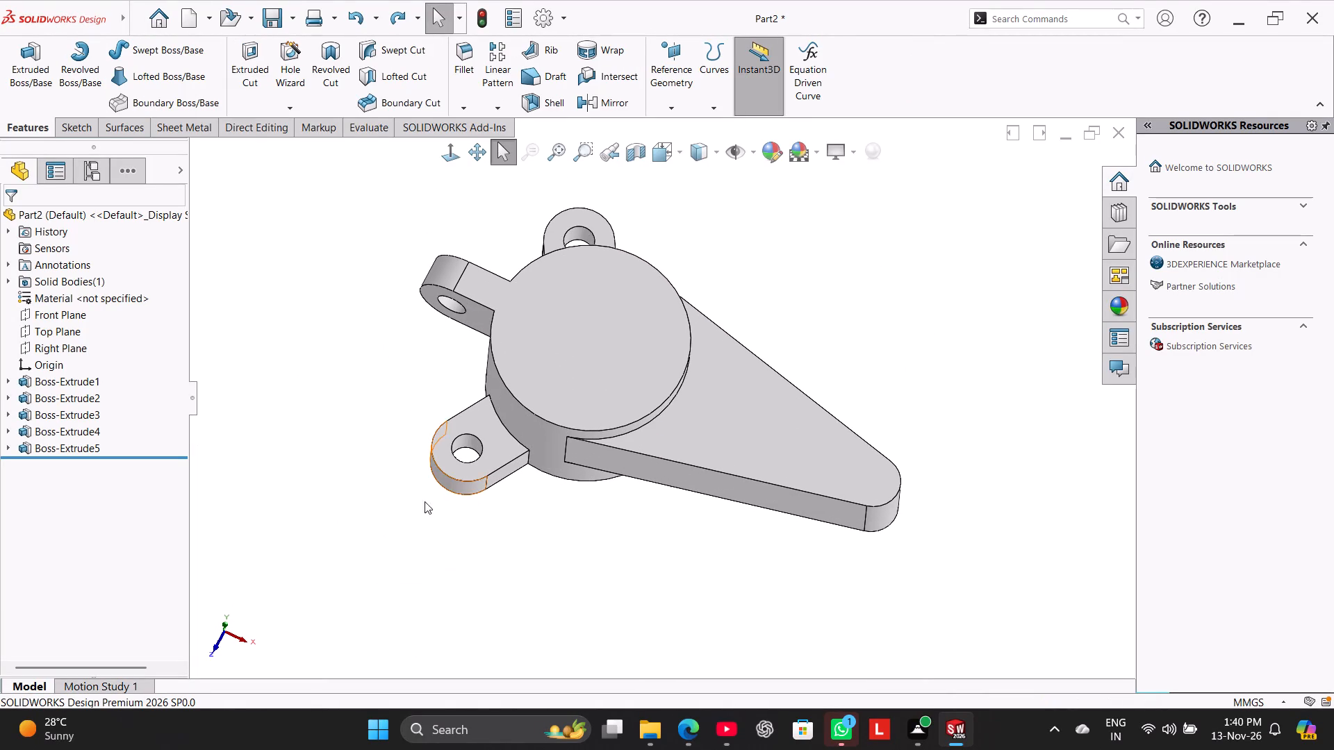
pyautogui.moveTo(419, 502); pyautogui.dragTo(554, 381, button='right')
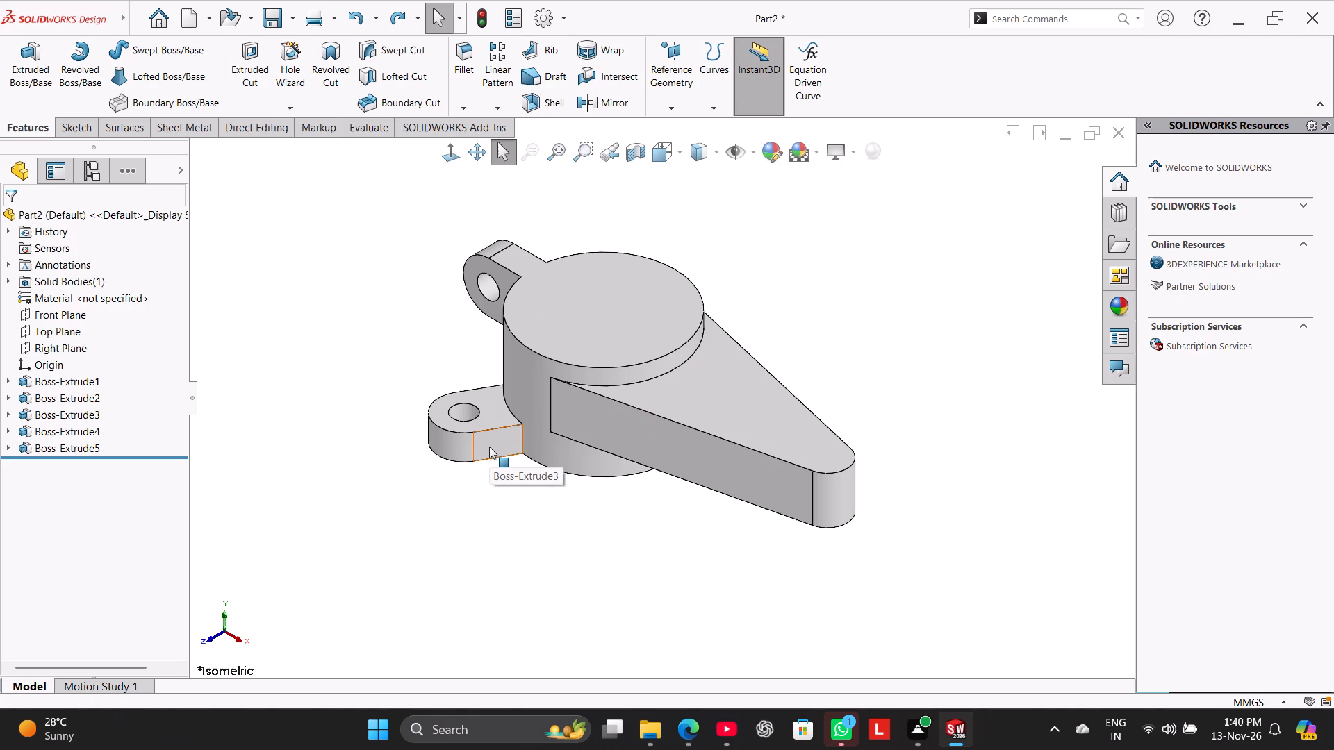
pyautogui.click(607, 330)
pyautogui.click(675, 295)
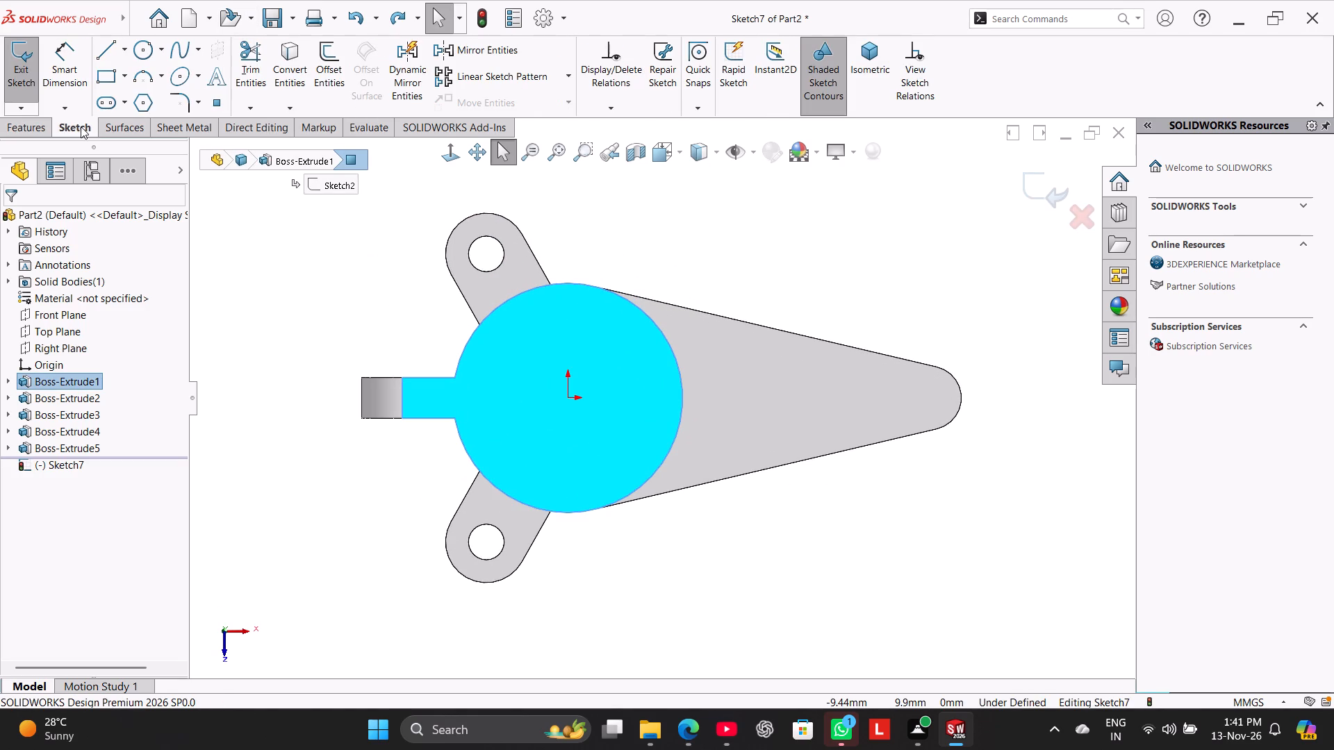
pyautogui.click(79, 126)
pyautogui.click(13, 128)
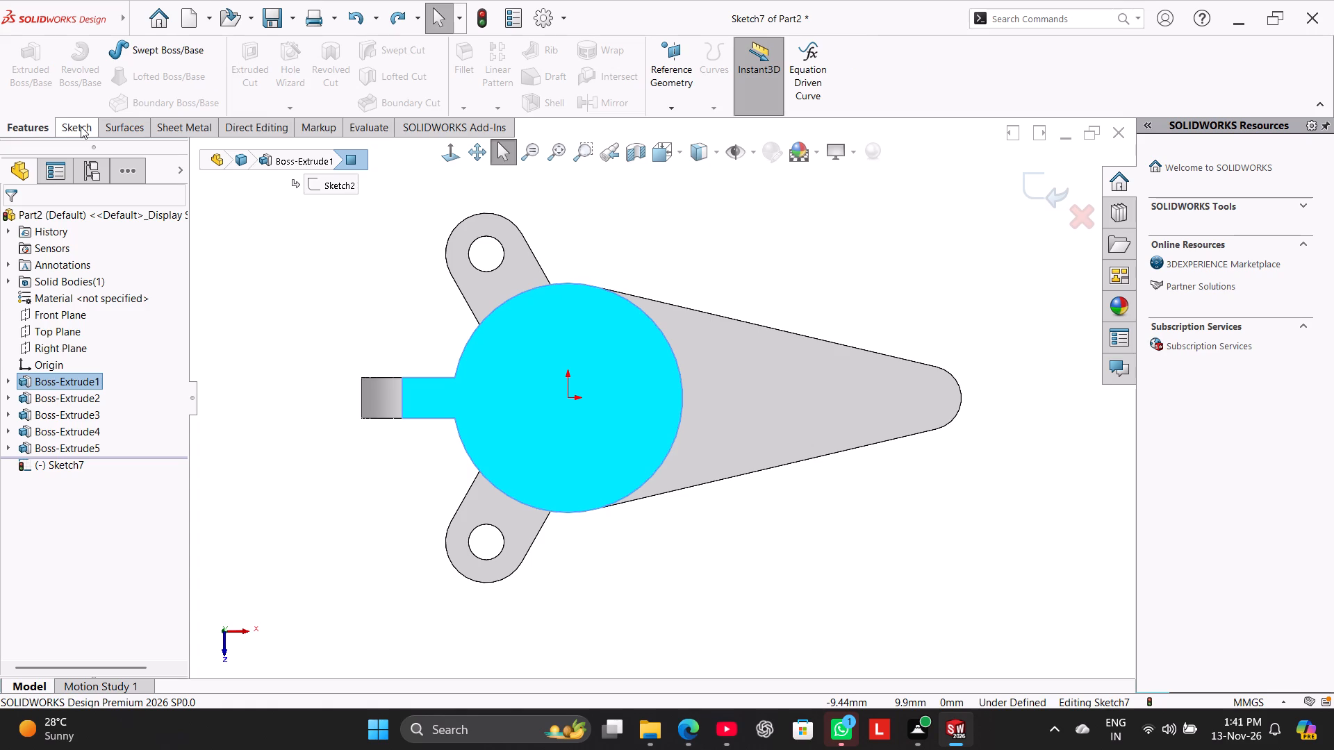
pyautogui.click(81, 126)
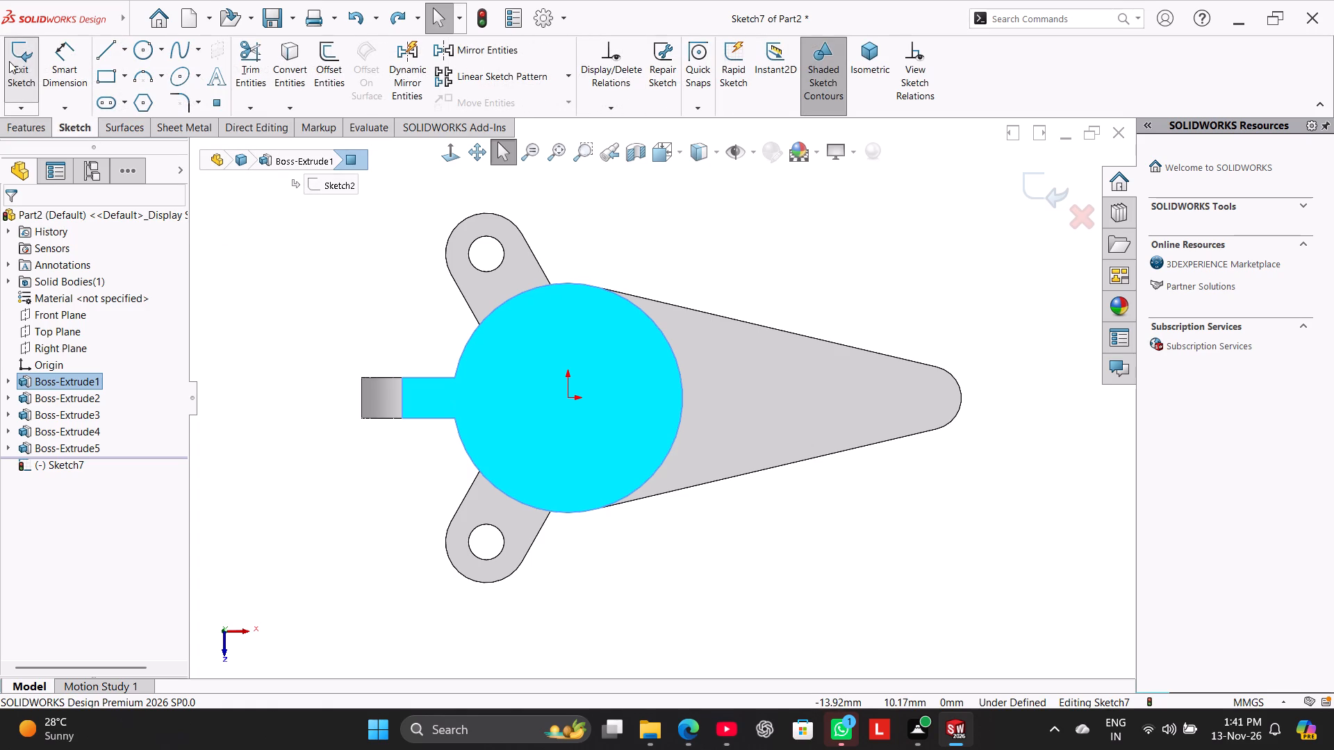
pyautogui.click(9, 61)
# Start a Hole Wizard hole of the Counterbored type and set its diameter to 4.4 mm.
pyautogui.click(33, 124)
pyautogui.click(281, 70)
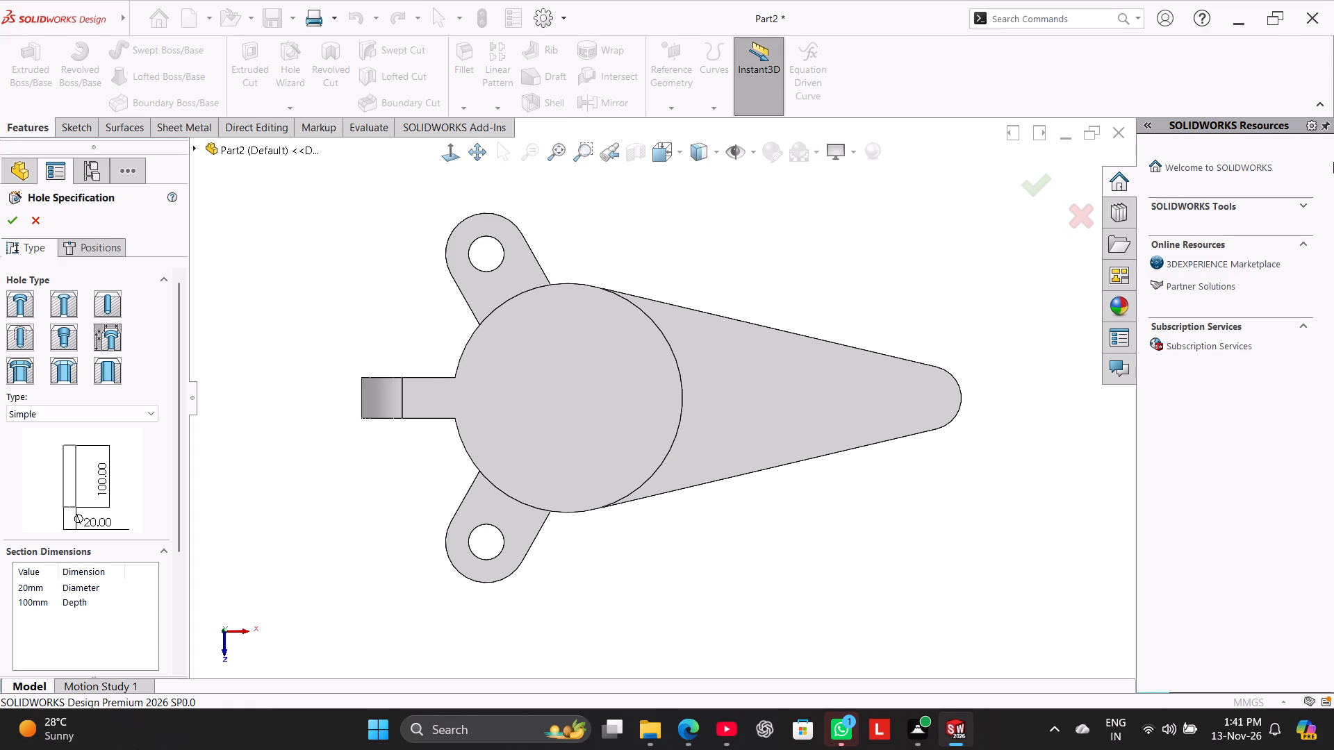
pyautogui.click(114, 418)
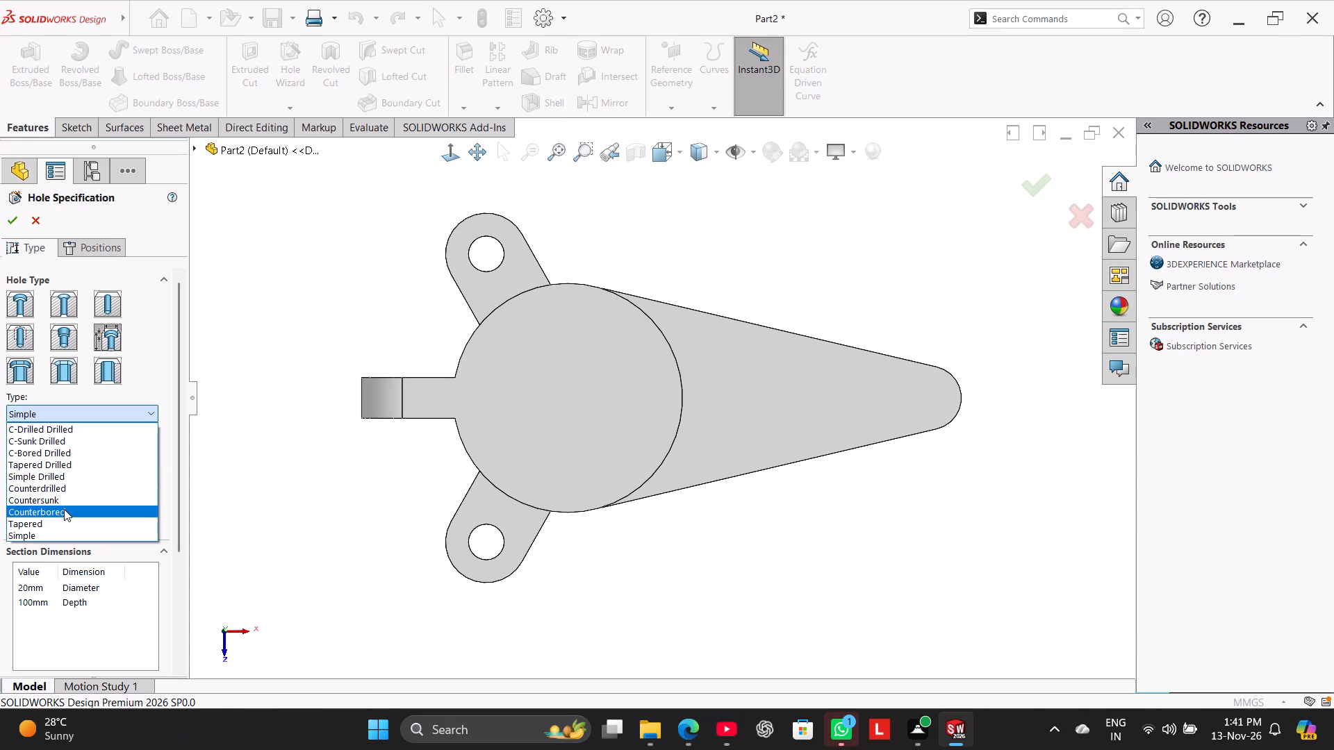
pyautogui.click(64, 509)
pyautogui.doubleClick(29, 586)
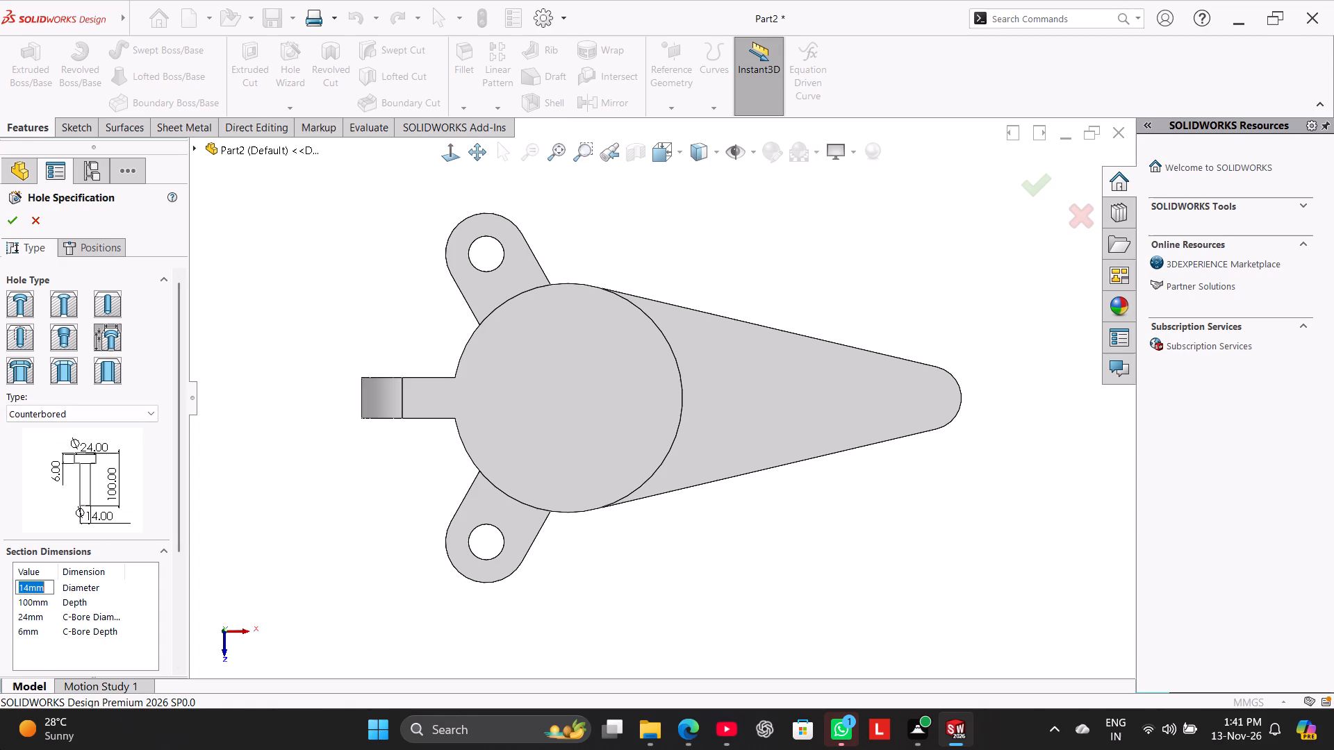
pyautogui.write('4.4')
pyautogui.press('Return')
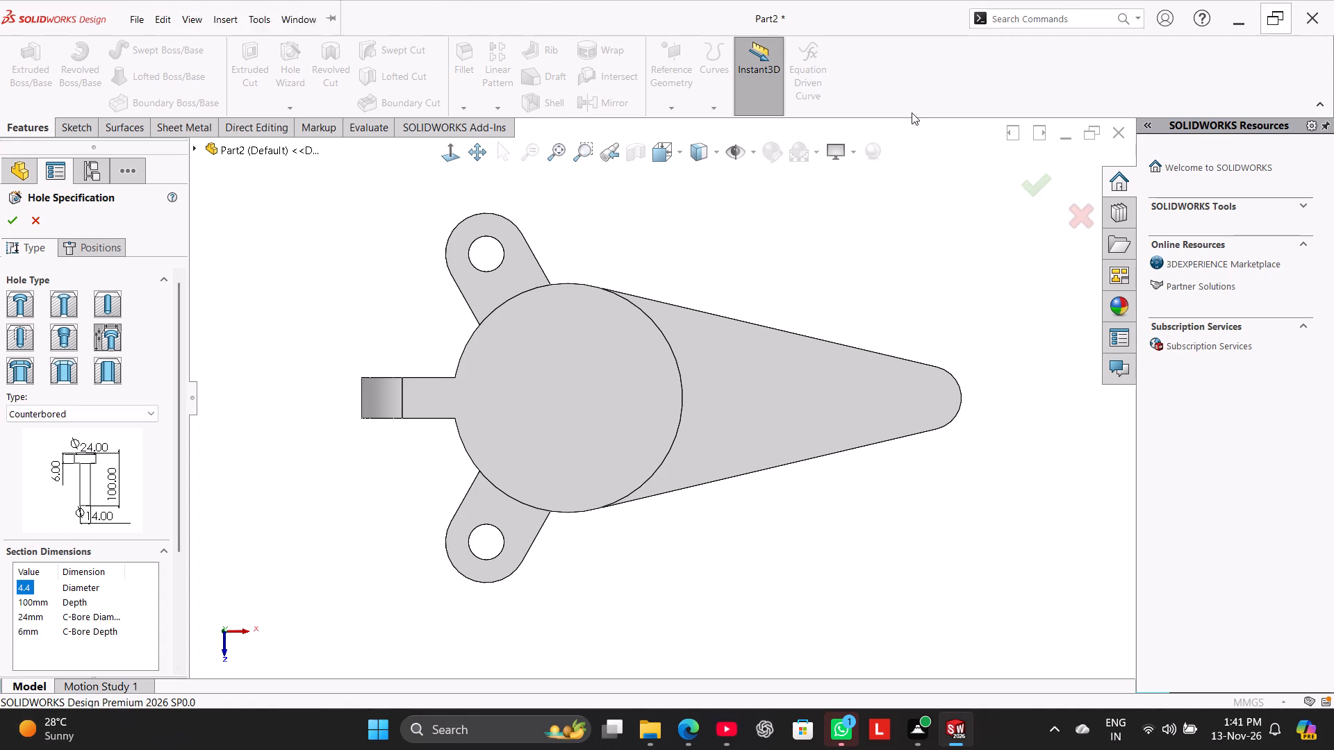
# Set the hole's counterbore diameter to 6.4 mm and its counterbore depth to 2 mm.
pyautogui.doubleClick(37, 618)
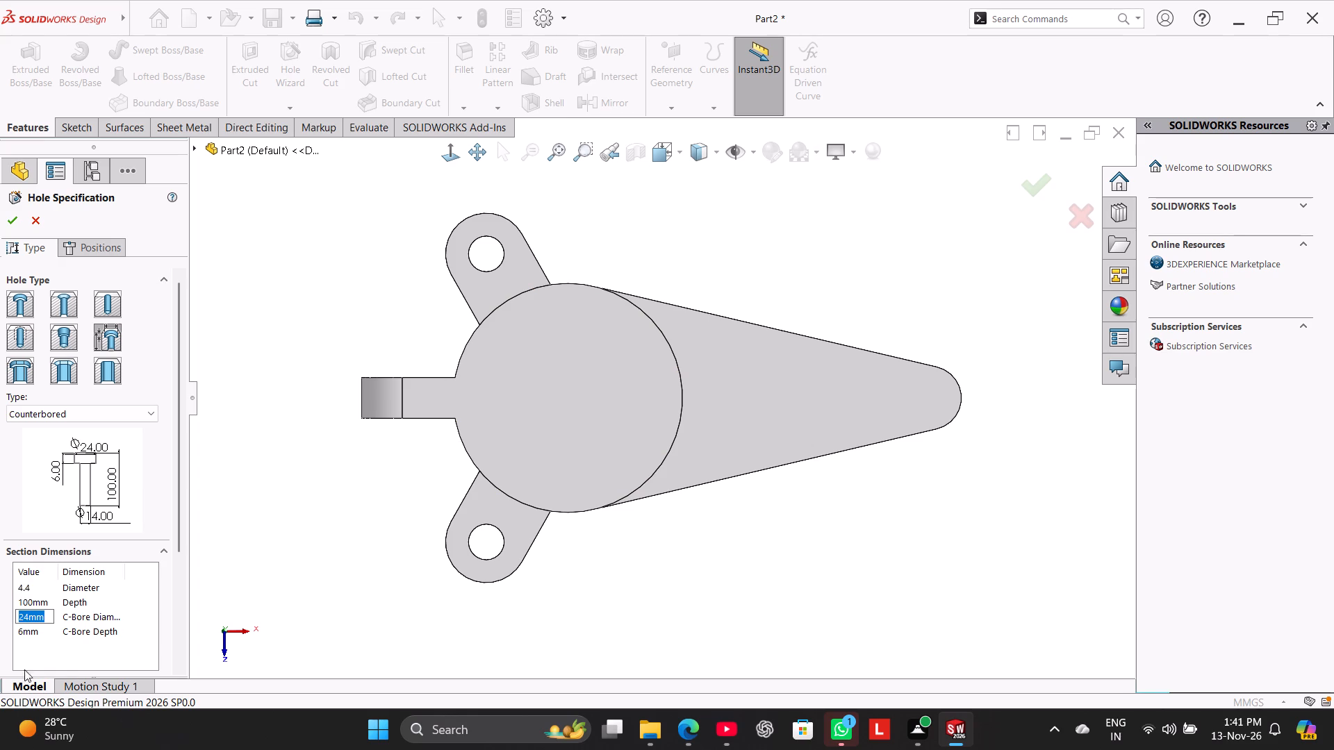
pyautogui.press('6')
pyautogui.write('.4')
pyautogui.press('Return')
pyautogui.click(39, 633)
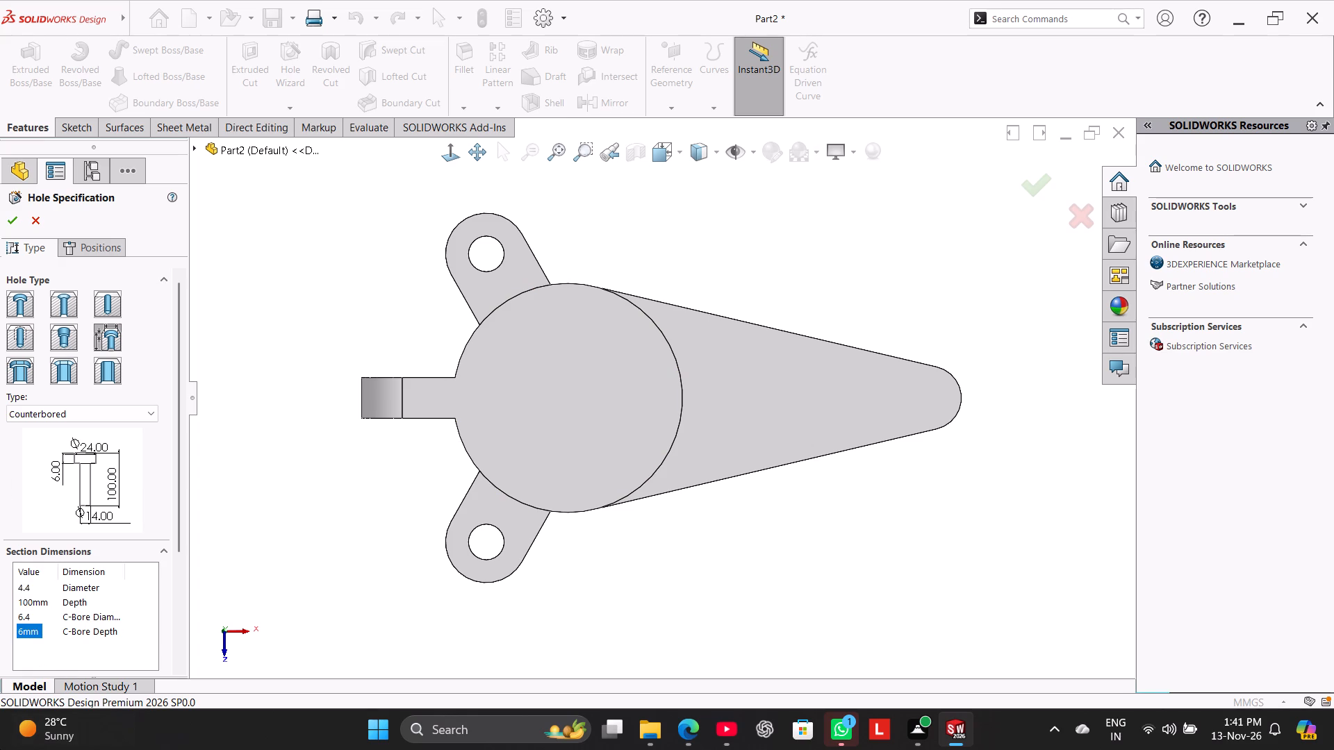
pyautogui.press('2')
pyautogui.press('Return')
pyautogui.scroll(1, 0, 203)
pyautogui.doubleClick(34, 632)
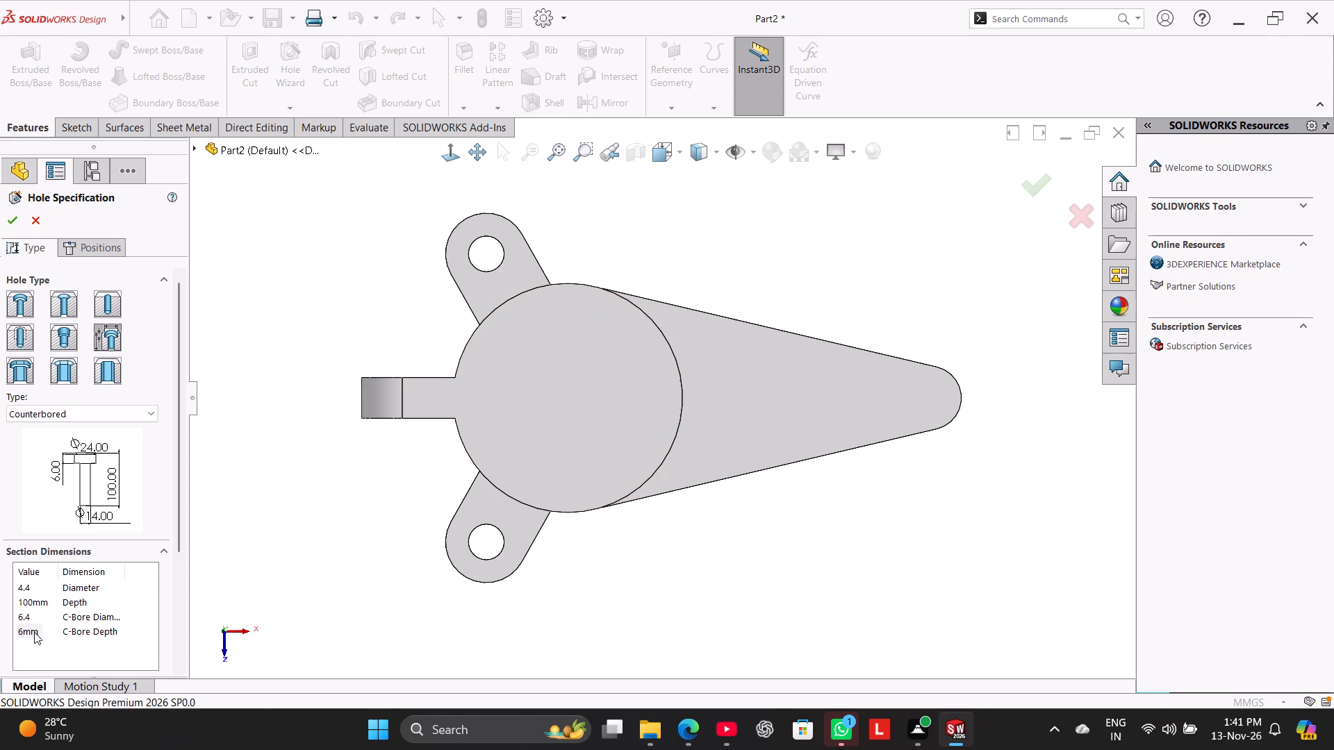
pyautogui.press('2')
pyautogui.press('Return')
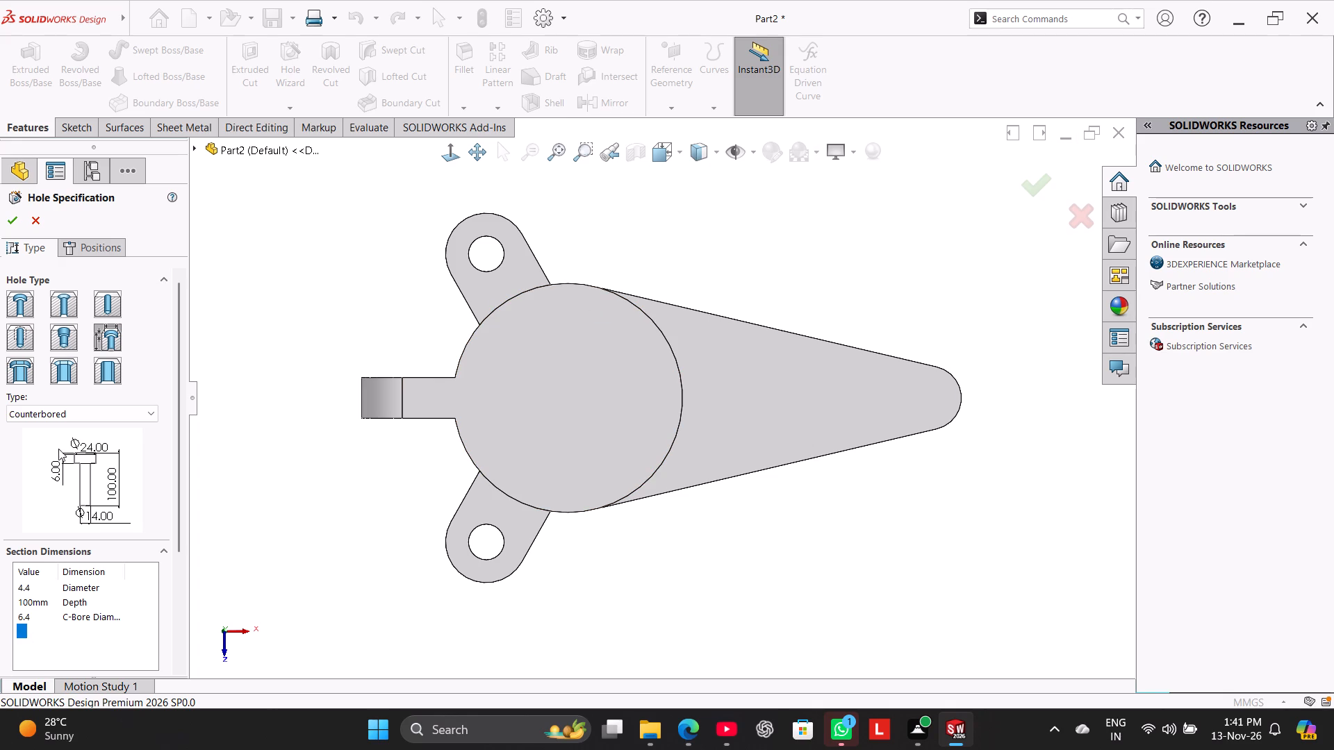
pyautogui.click(154, 340)
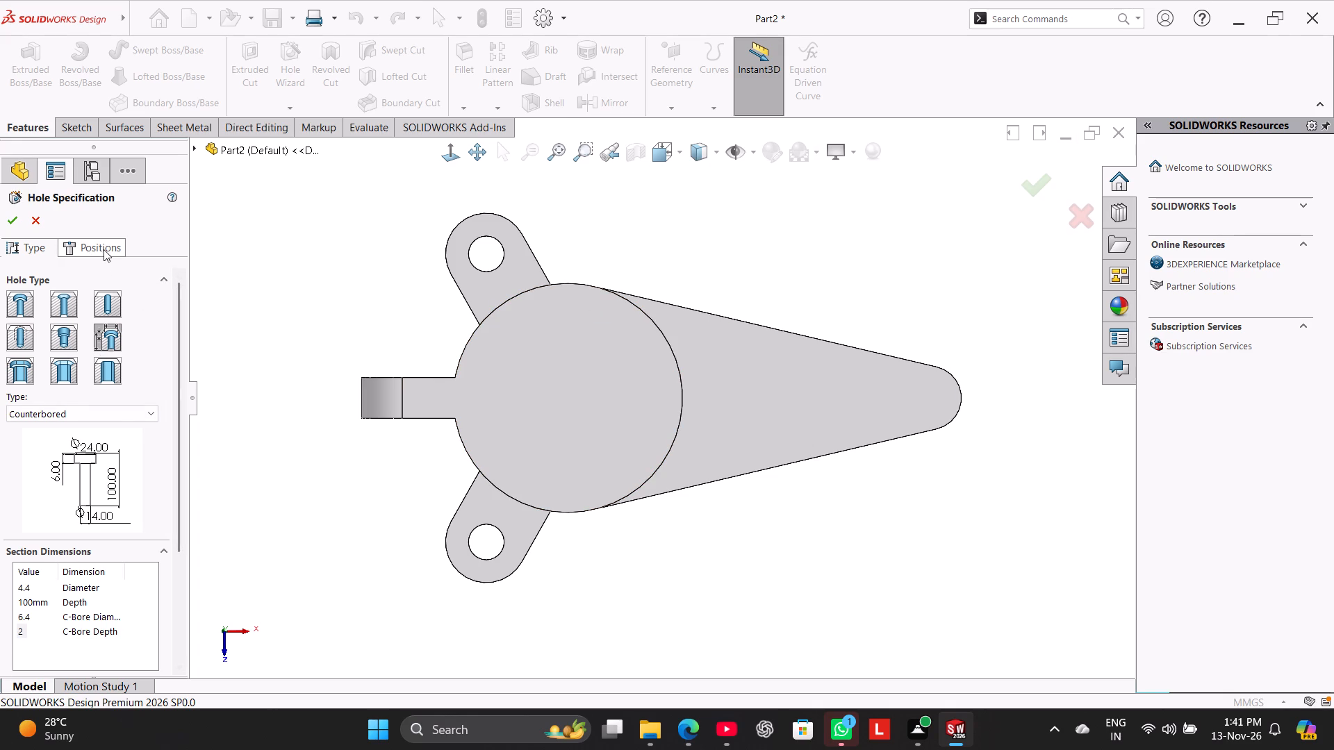
# Place the counterbored hole at the origin on the hub's top face and finish the hole.
pyautogui.click(104, 249)
pyautogui.click(529, 381)
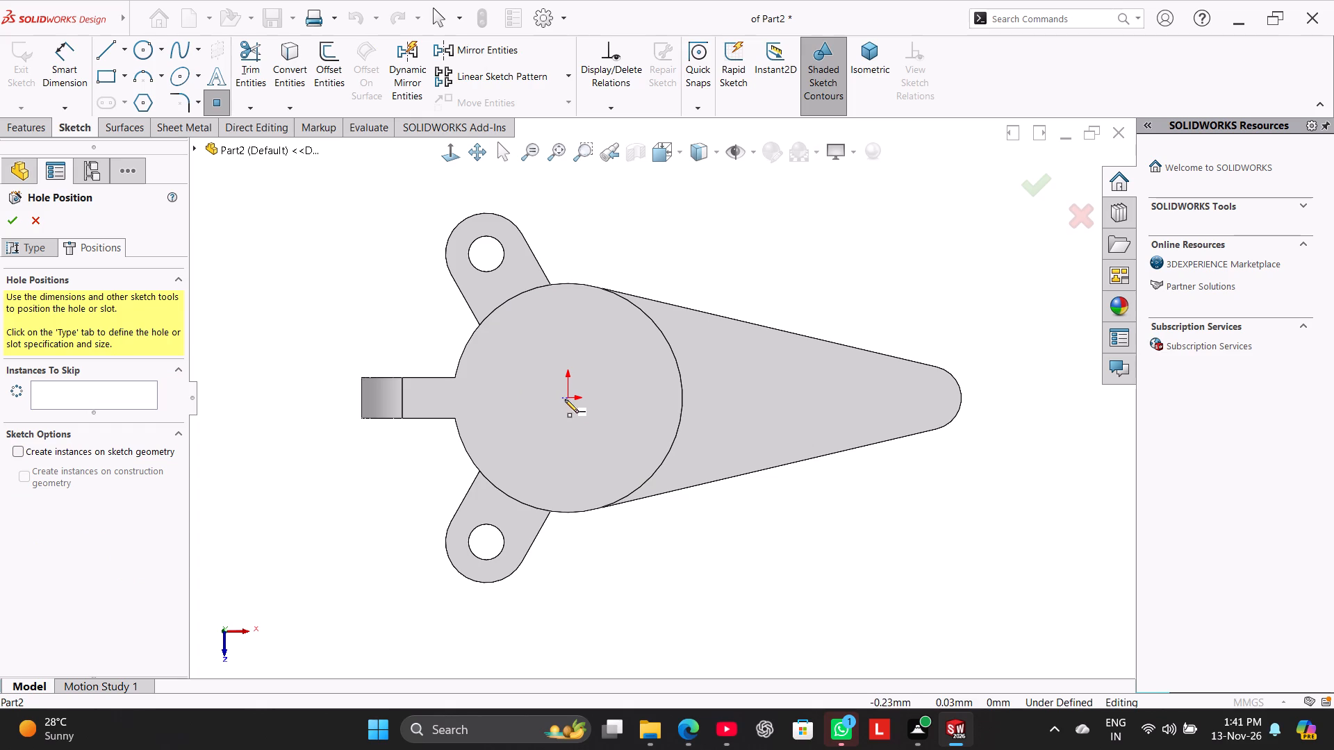
pyautogui.click(566, 399)
pyautogui.click(8, 219)
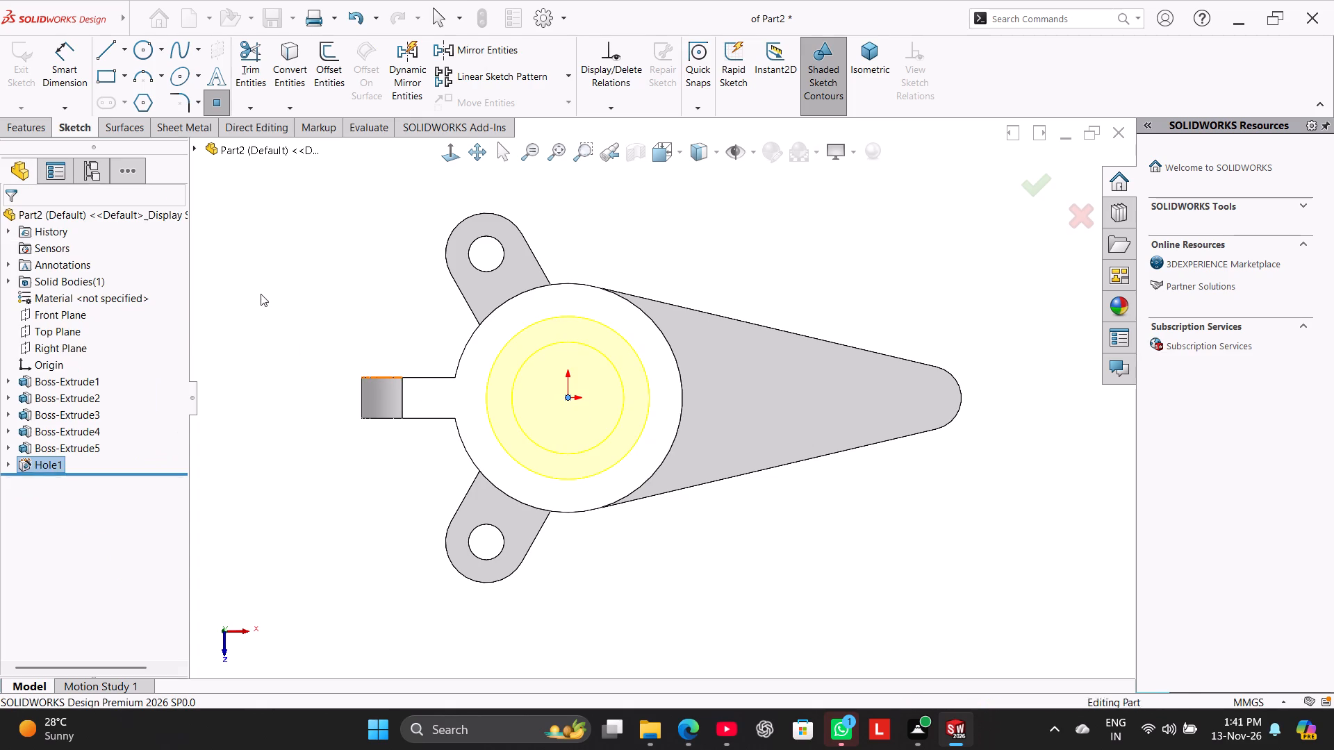
pyautogui.click(318, 277)
# Start a sketch on the frame arm's top face and draw a circle of about 0.49 mm radius centred on the arm's rounded tip.
pyautogui.moveTo(350, 521); pyautogui.dragTo(487, 365, button='right')
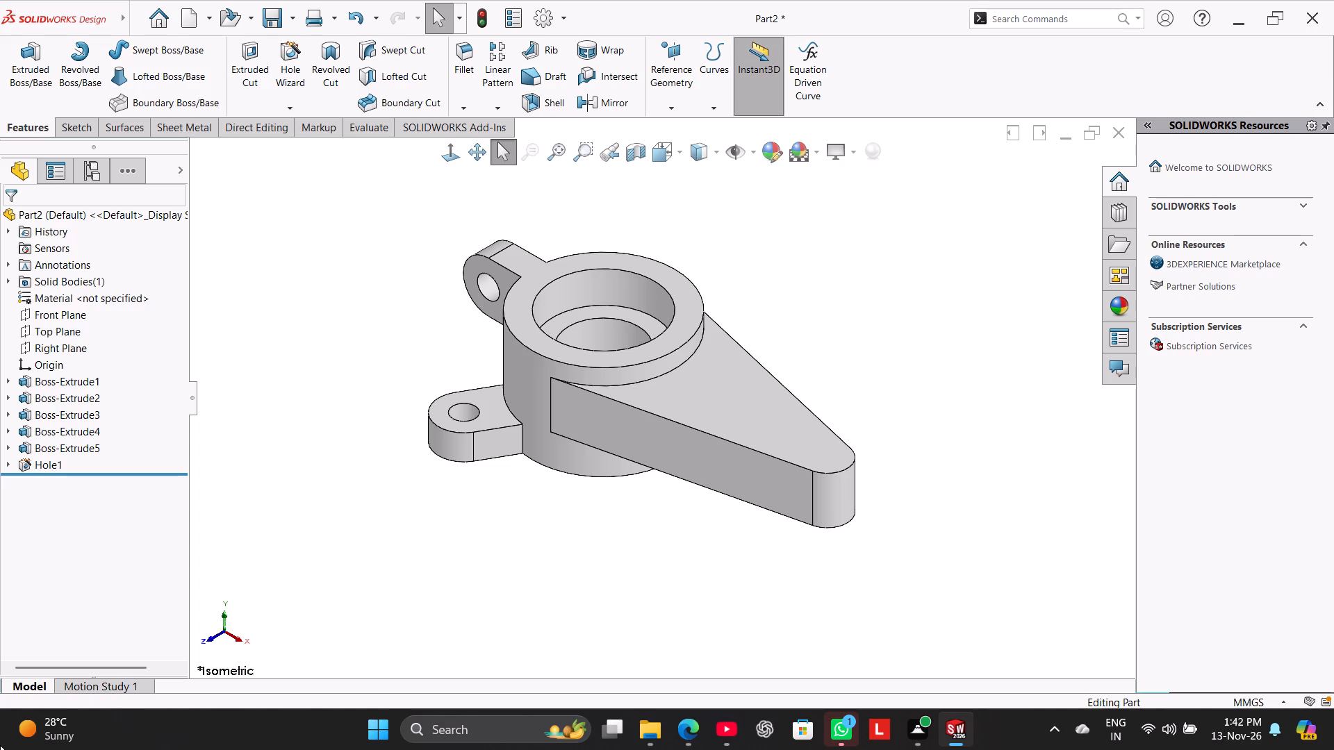
pyautogui.rightClick(797, 407)
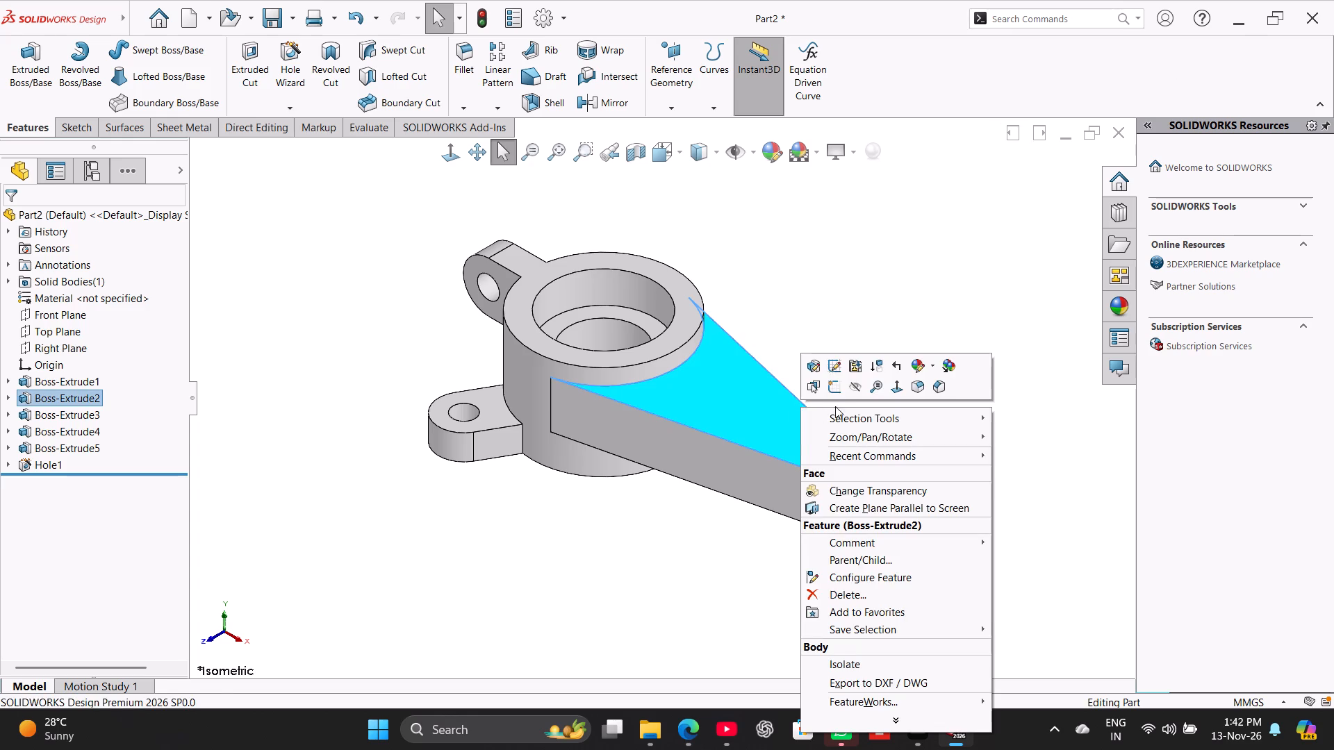
pyautogui.click(836, 392)
pyautogui.click(847, 257)
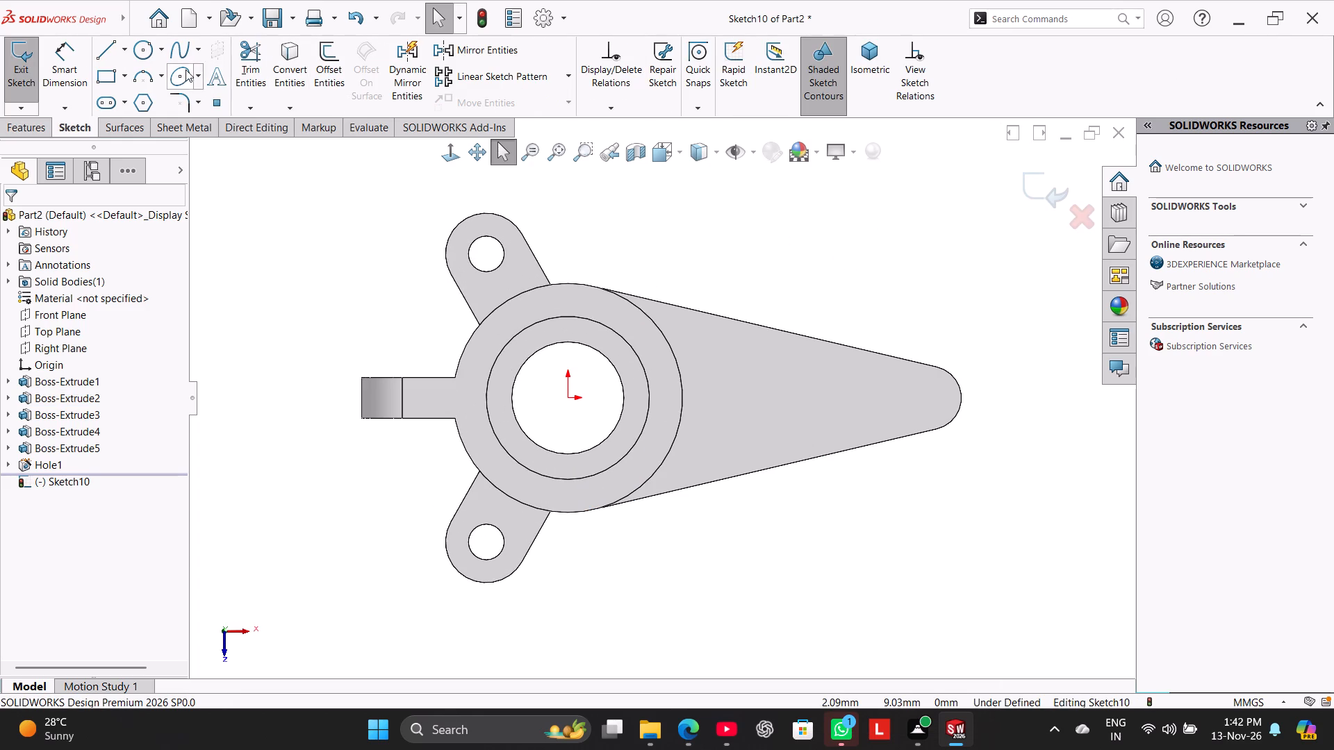
pyautogui.click(142, 47)
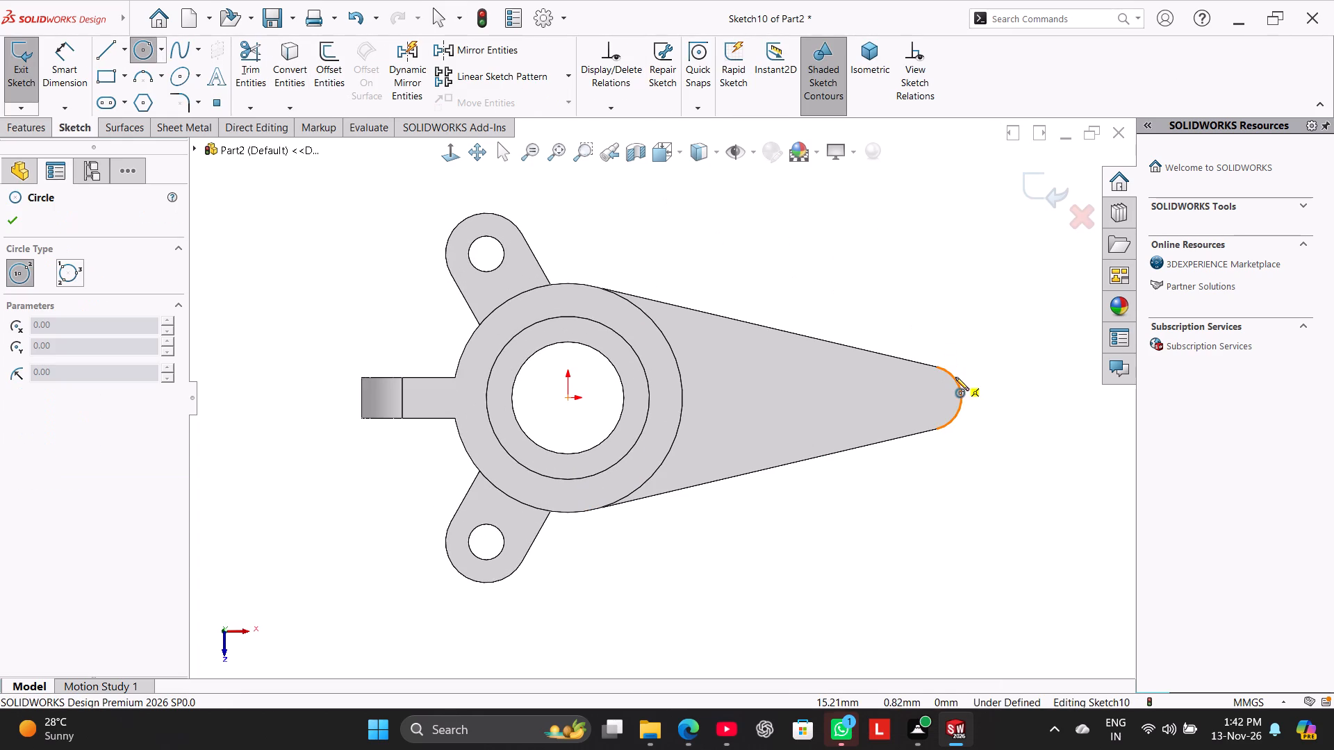
pyautogui.click(929, 395)
pyautogui.click(937, 408)
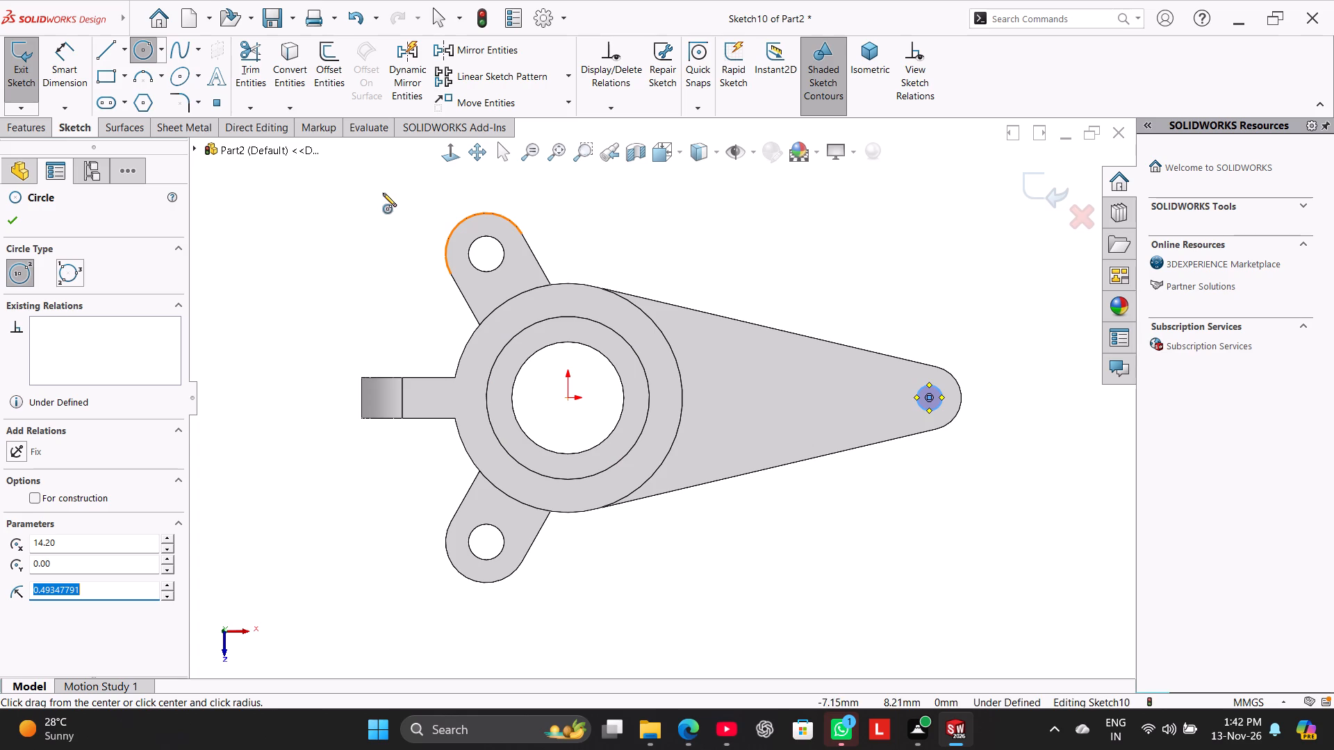
pyautogui.rightClick(792, 233)
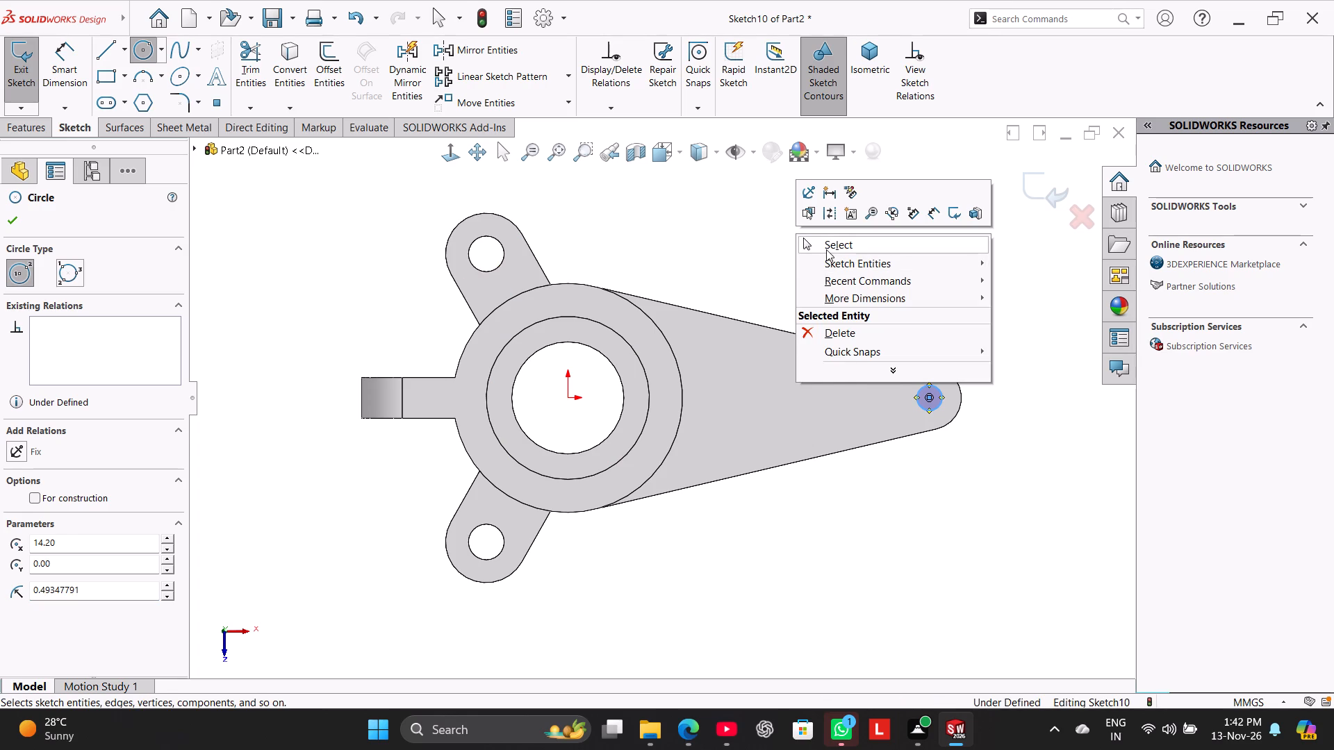
pyautogui.click(826, 249)
# Sketch a circle of about 2.11 mm radius concentric with the tip circle and one of about 6.03 mm radius centred on the hub.
pyautogui.click(142, 51)
pyautogui.scroll(-3, 968, 420)
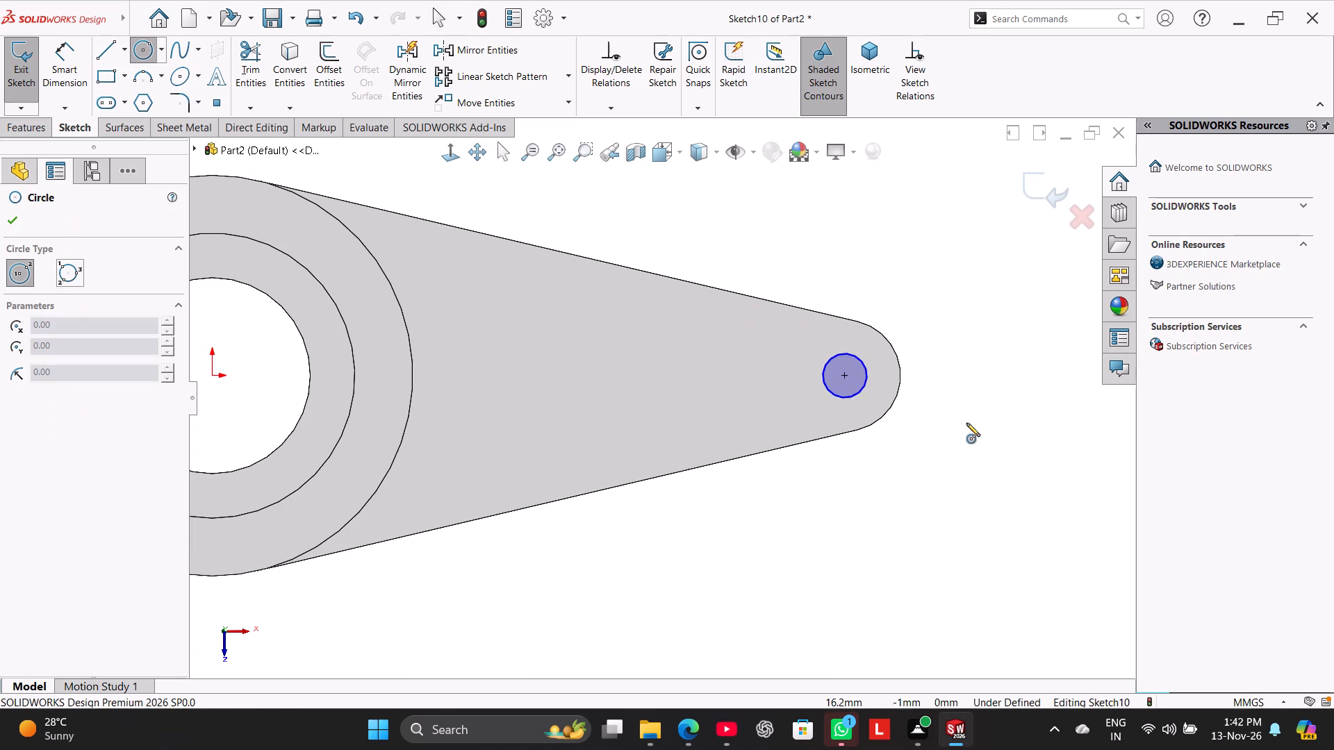
pyautogui.click(846, 376)
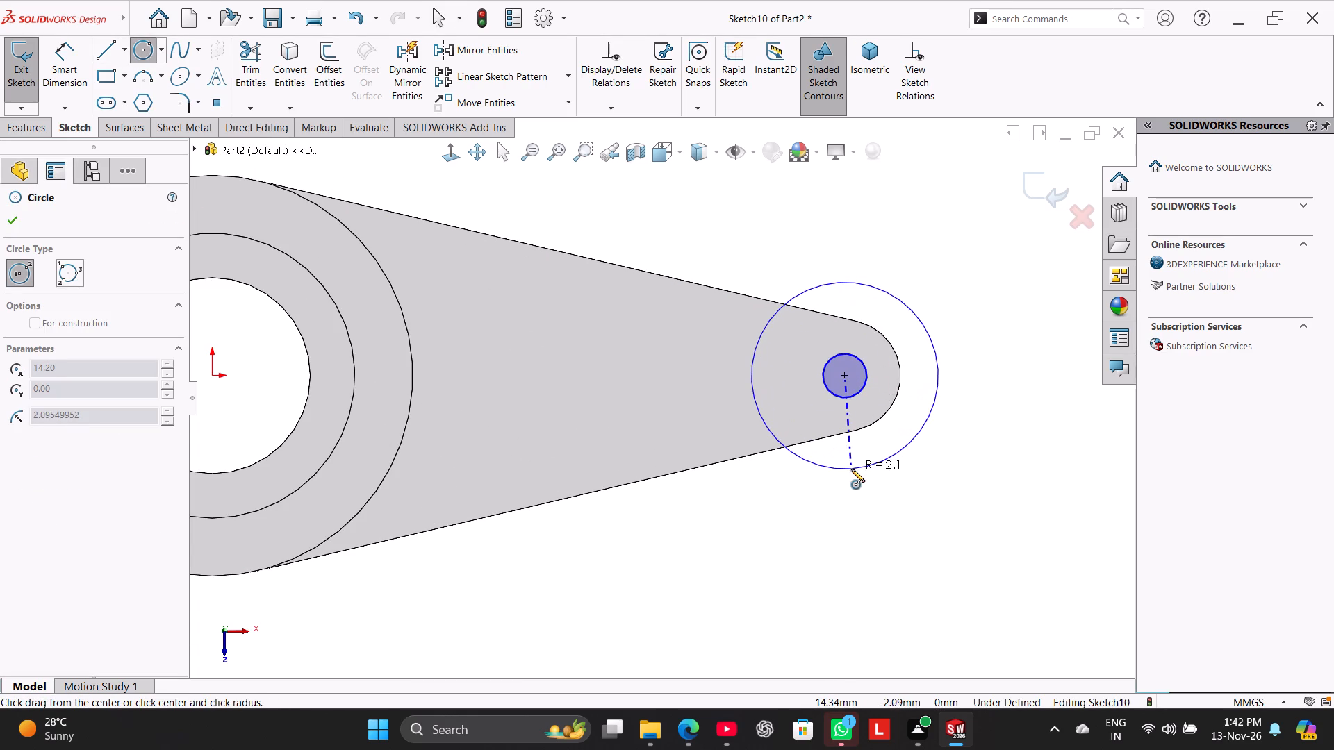
pyautogui.click(851, 469)
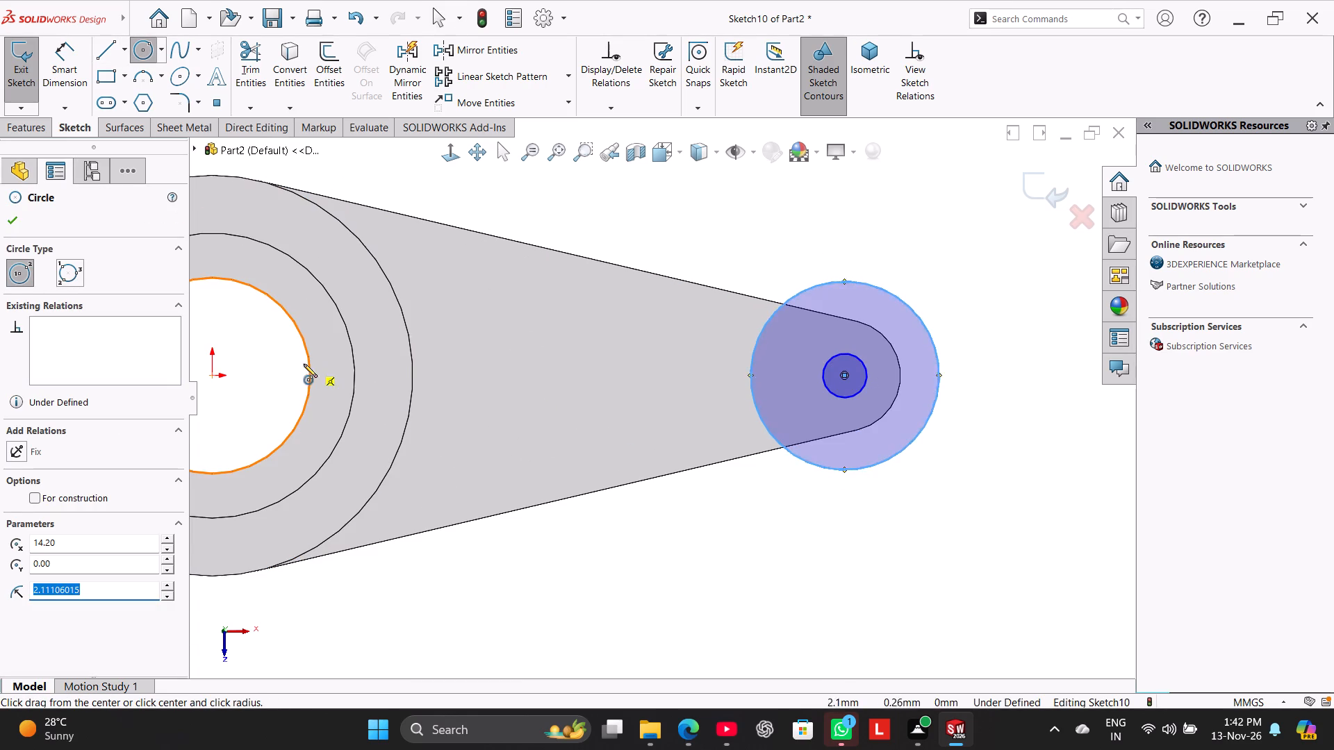
pyautogui.click(211, 376)
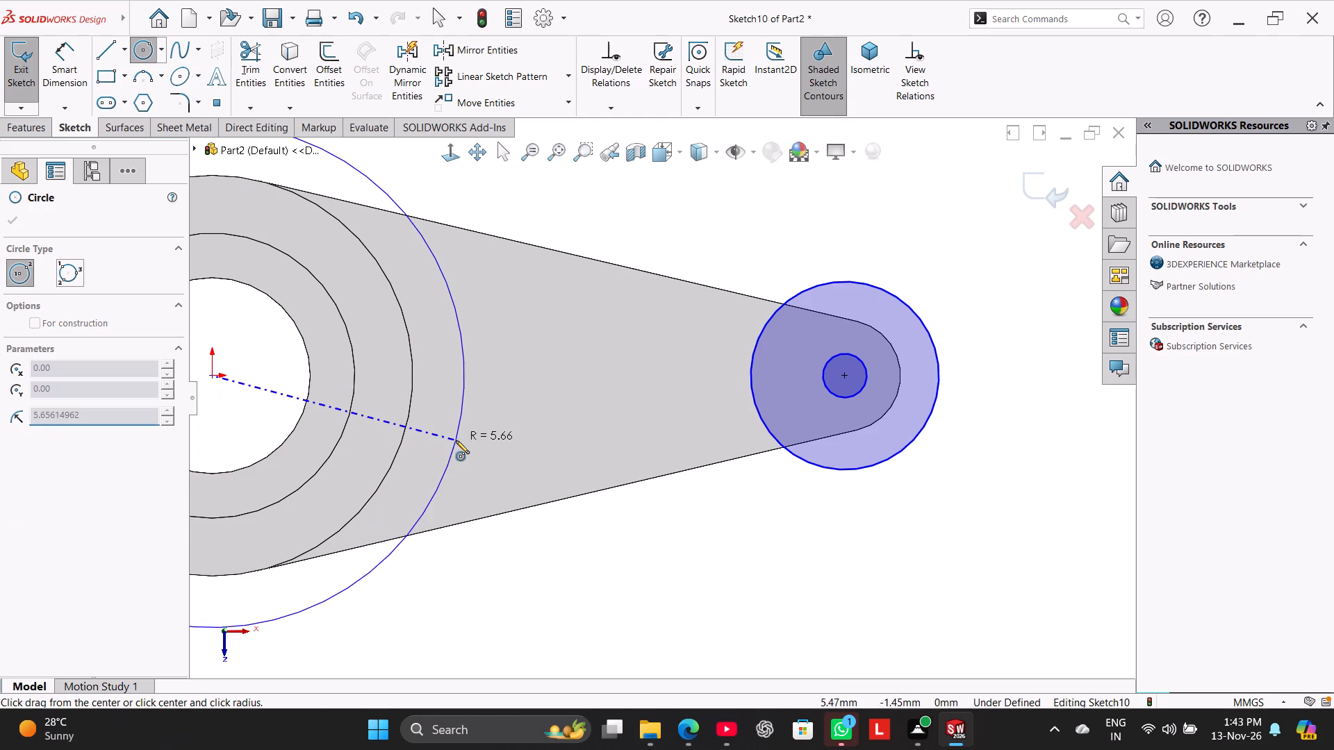
pyautogui.click(478, 415)
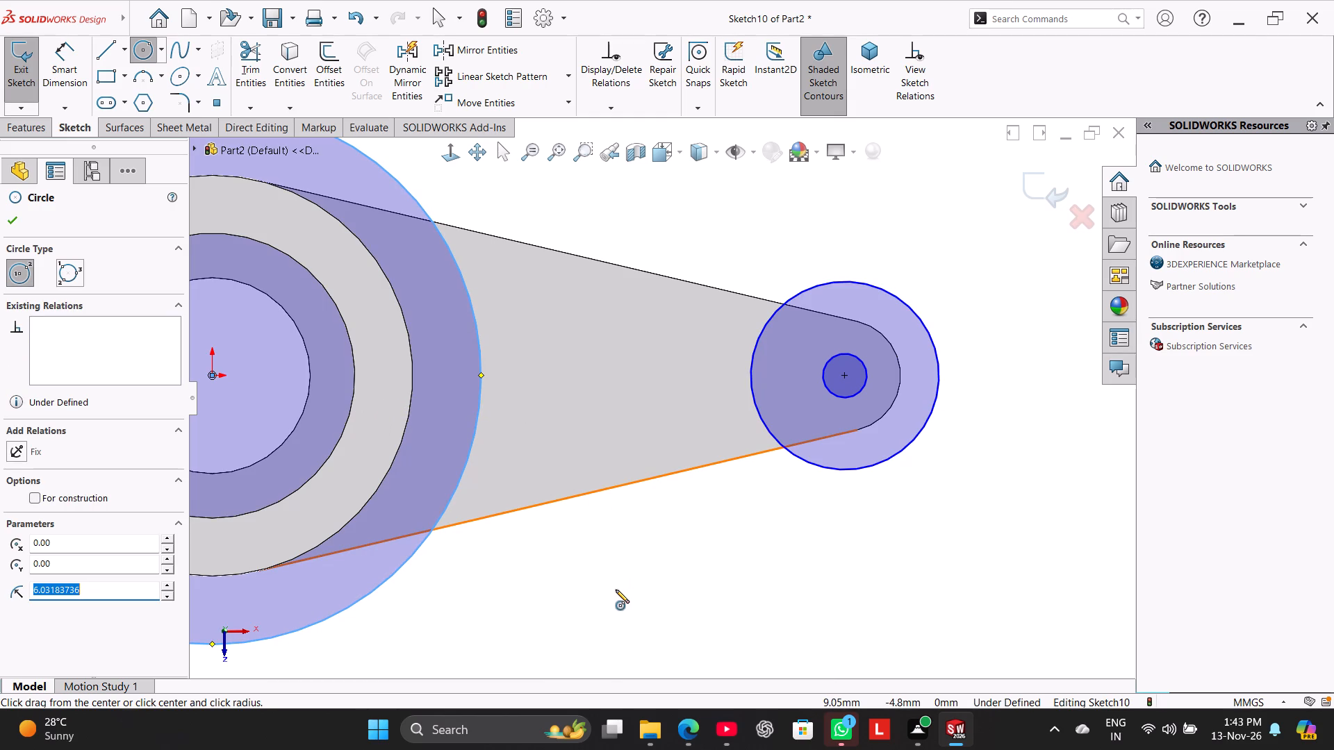
pyautogui.rightClick(616, 590)
pyautogui.click(653, 599)
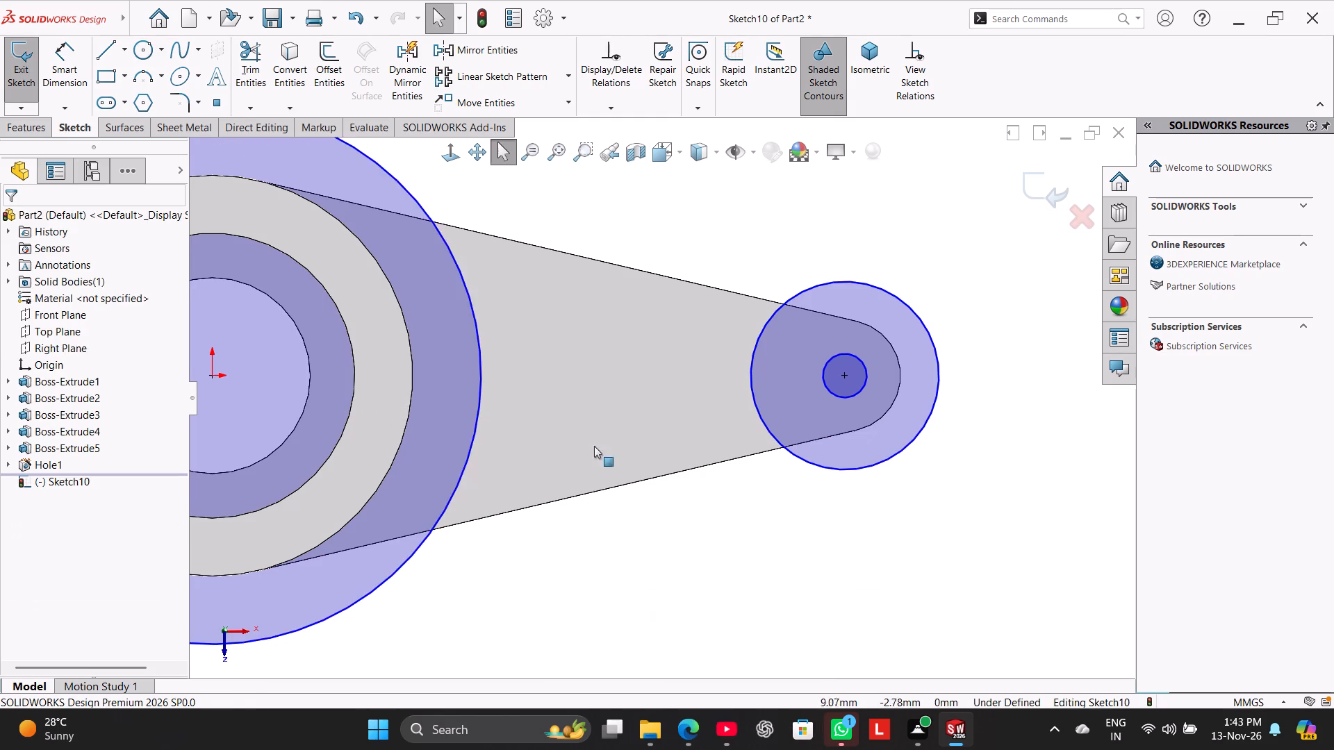
# Offset the arm's two slanted edges 1 mm inward with Offset Entities.
pyautogui.scroll(2, 563, 380)
pyautogui.click(324, 55)
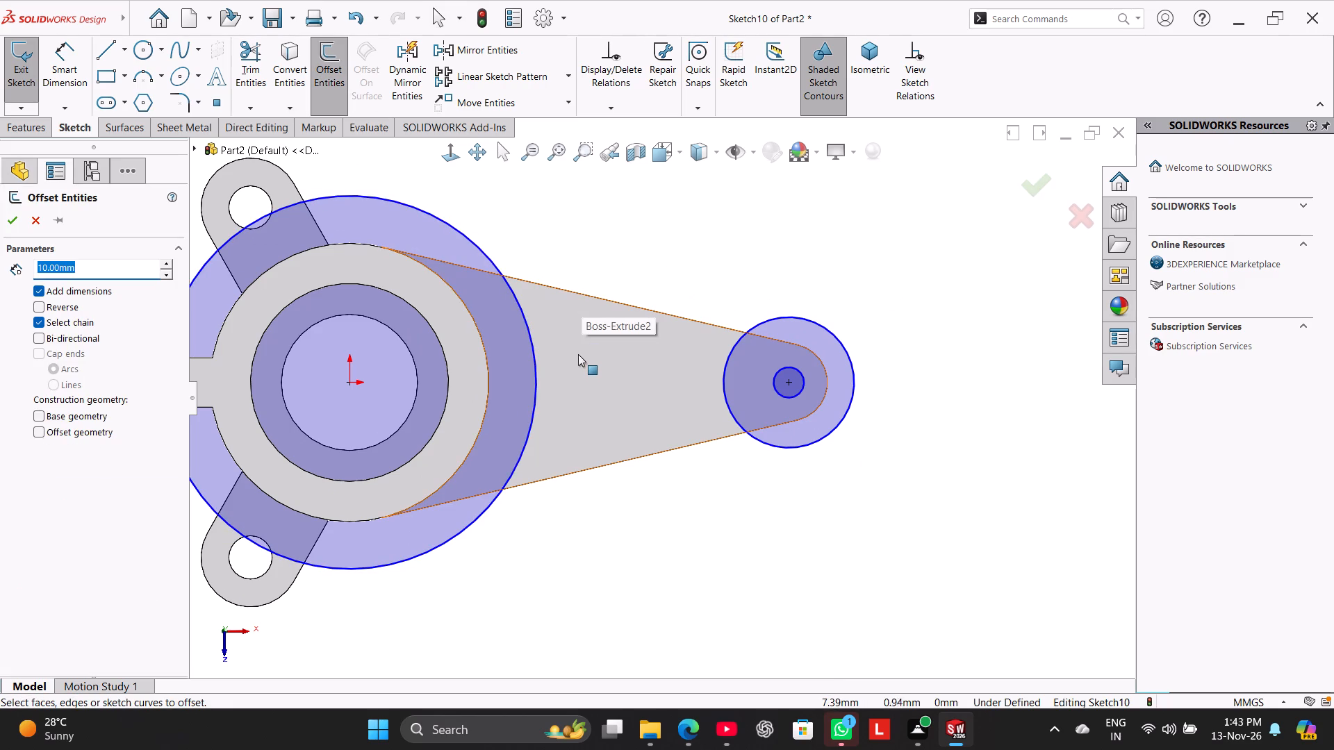
pyautogui.click(596, 298)
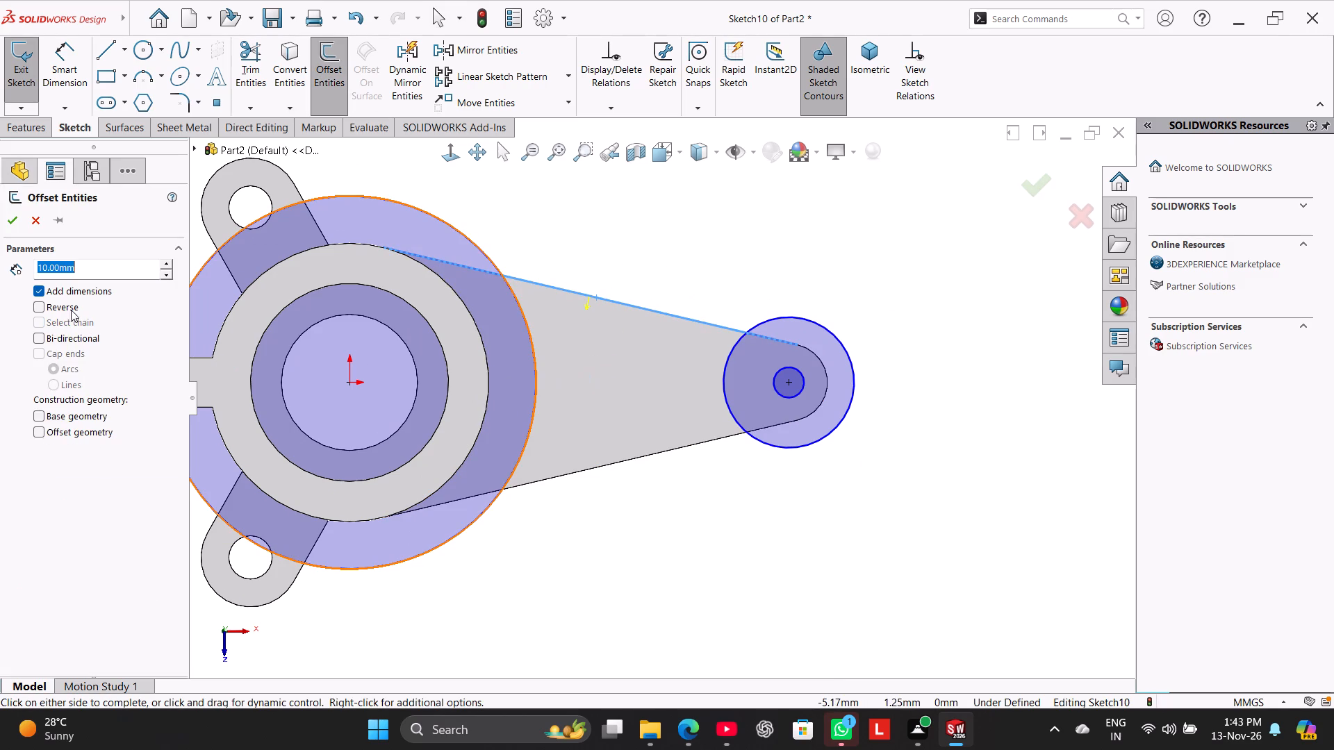
pyautogui.click(62, 306)
pyautogui.click(62, 306)
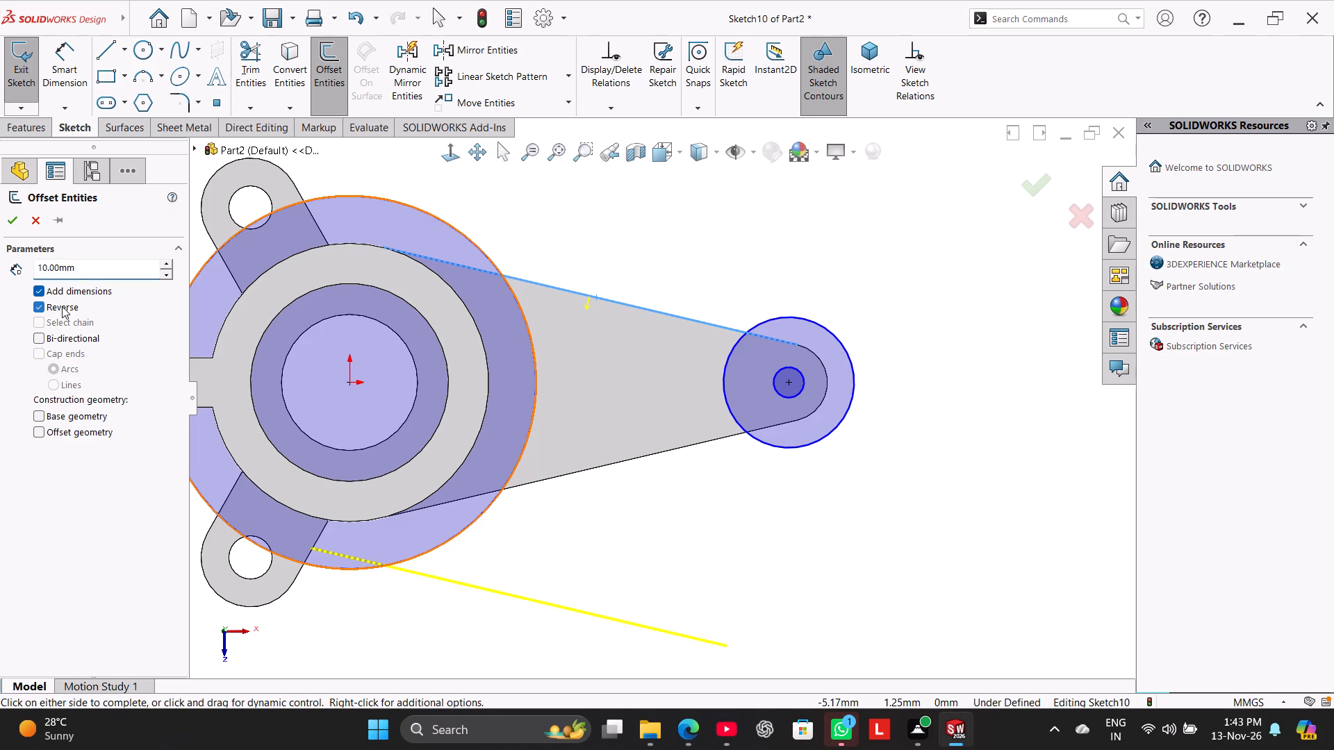
pyautogui.click(62, 306)
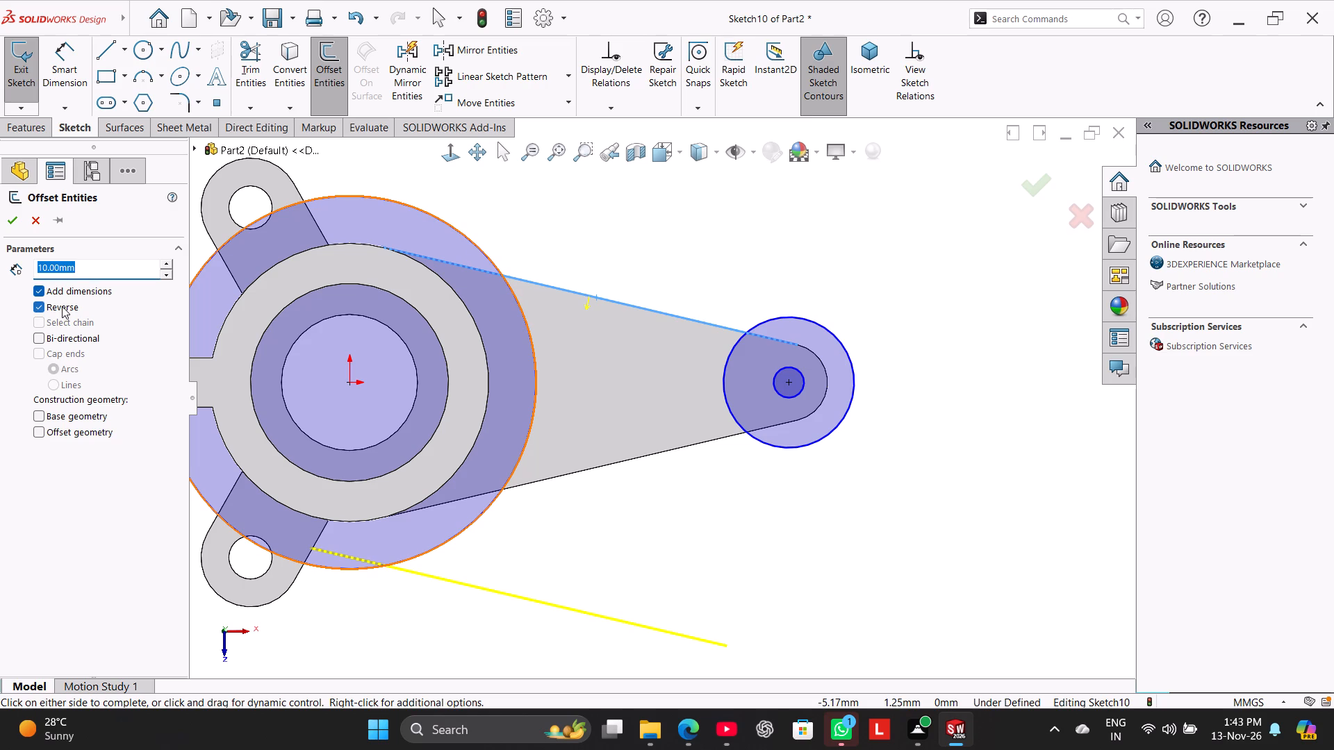
pyautogui.press('1')
pyautogui.press('Return')
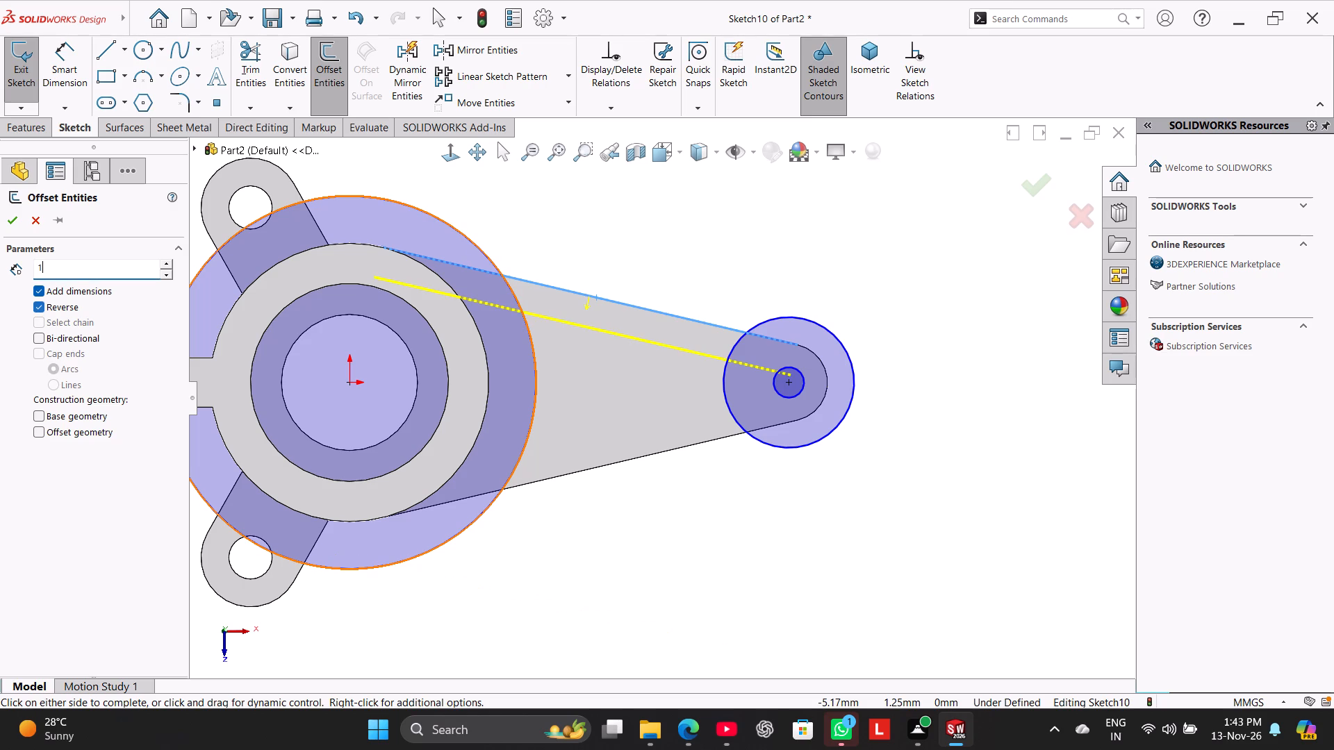
pyautogui.click(17, 219)
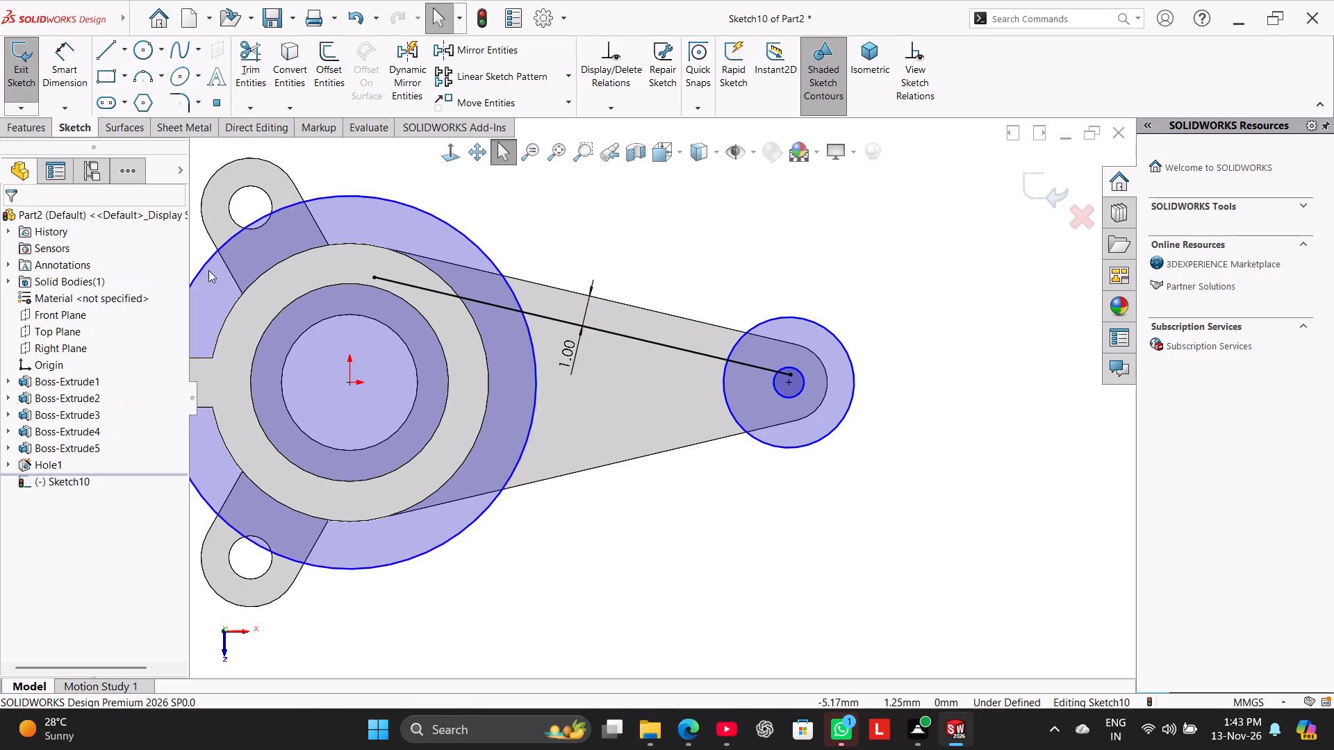
pyautogui.click(335, 76)
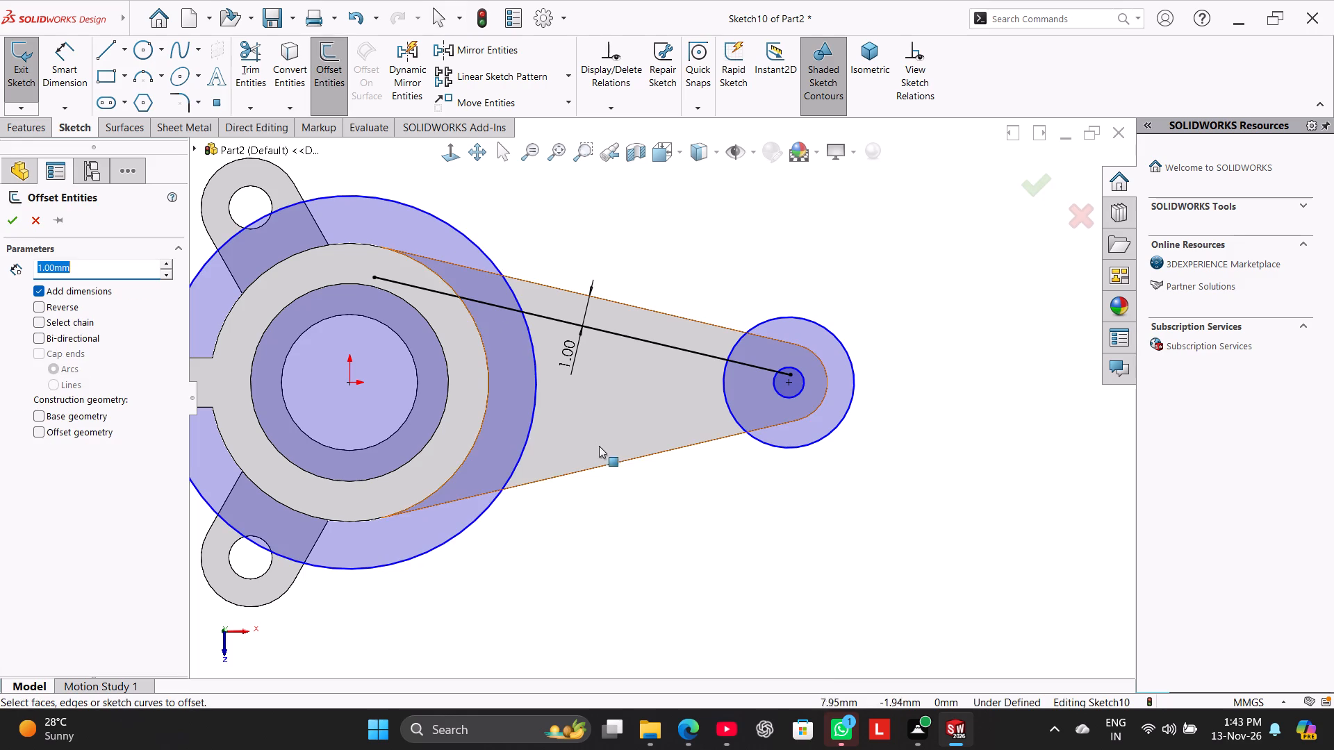
pyautogui.click(614, 462)
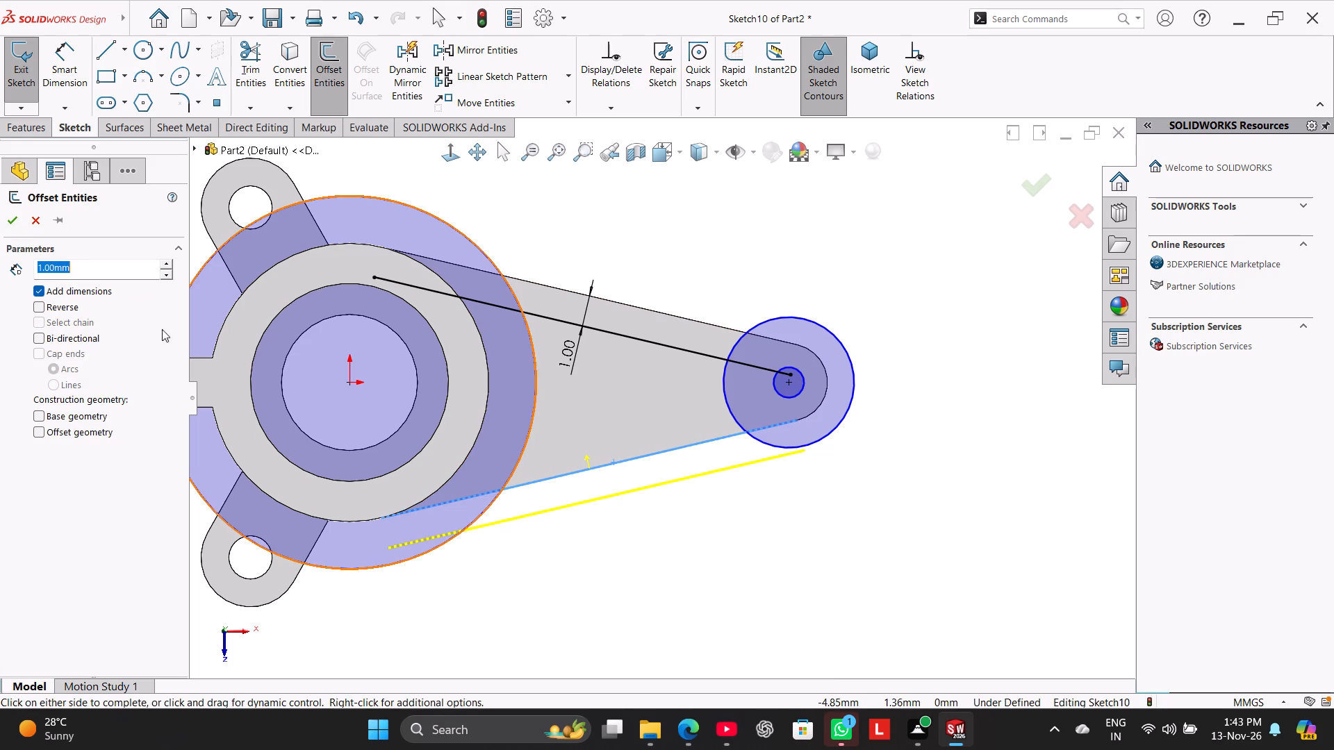
pyautogui.click(56, 305)
pyautogui.click(8, 224)
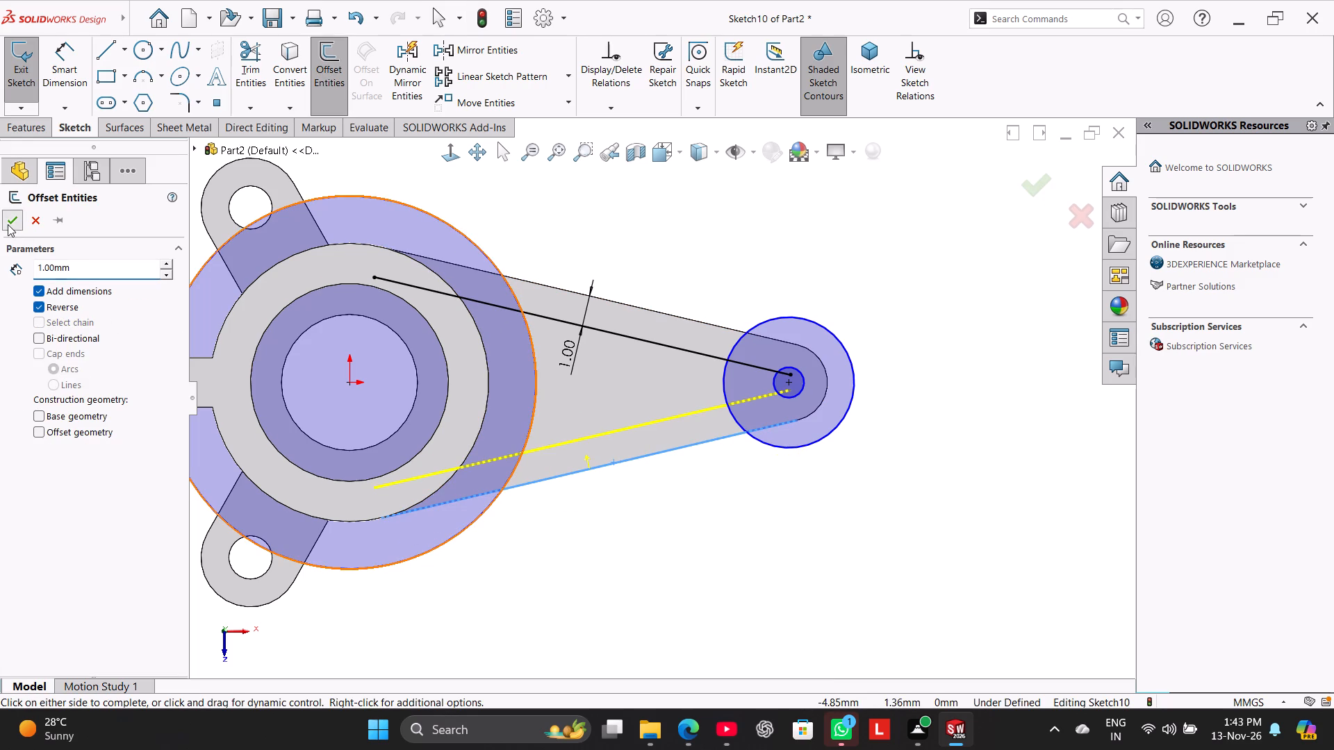
pyautogui.click(643, 199)
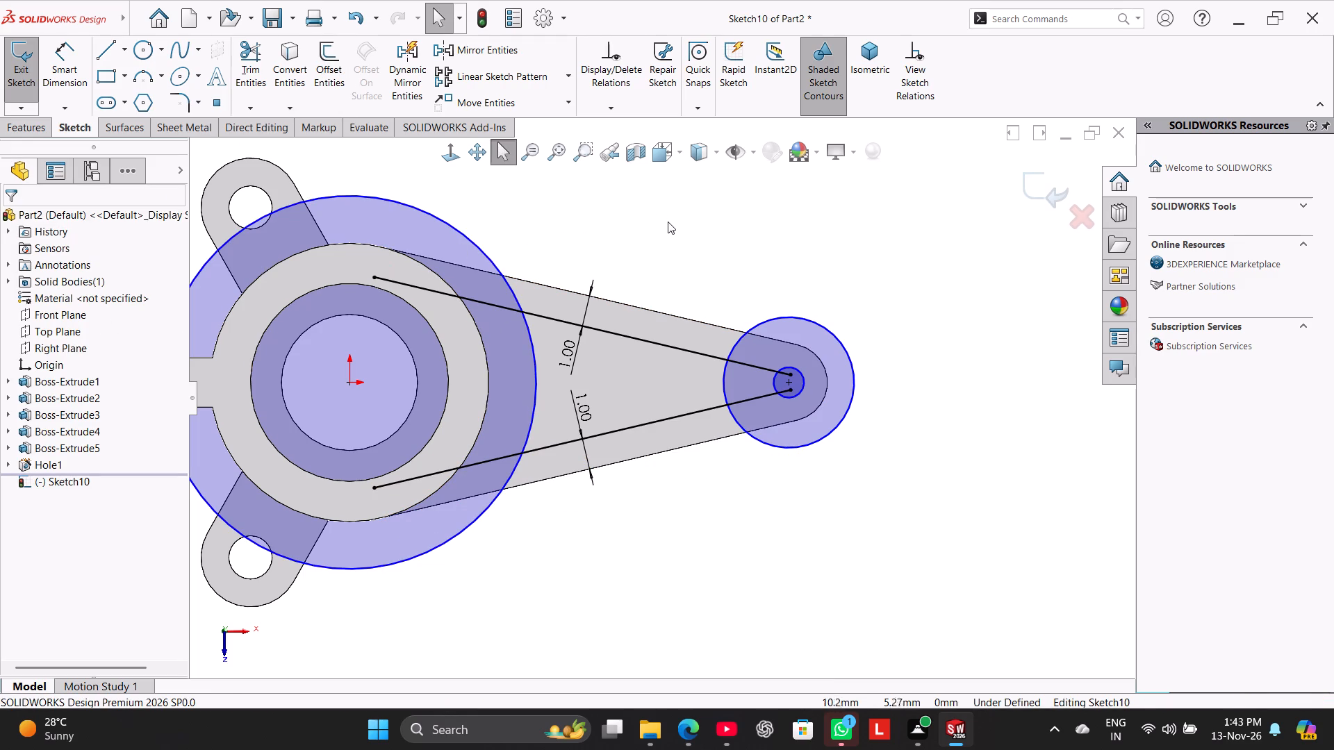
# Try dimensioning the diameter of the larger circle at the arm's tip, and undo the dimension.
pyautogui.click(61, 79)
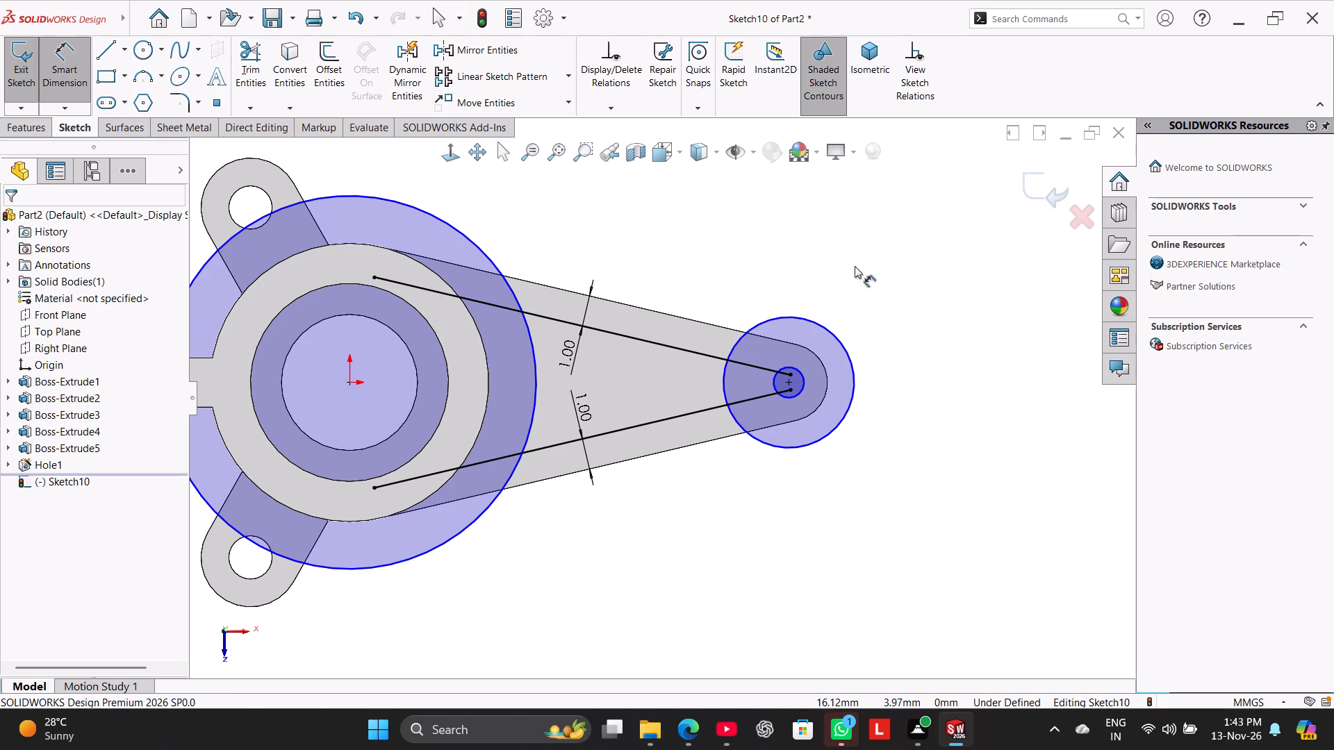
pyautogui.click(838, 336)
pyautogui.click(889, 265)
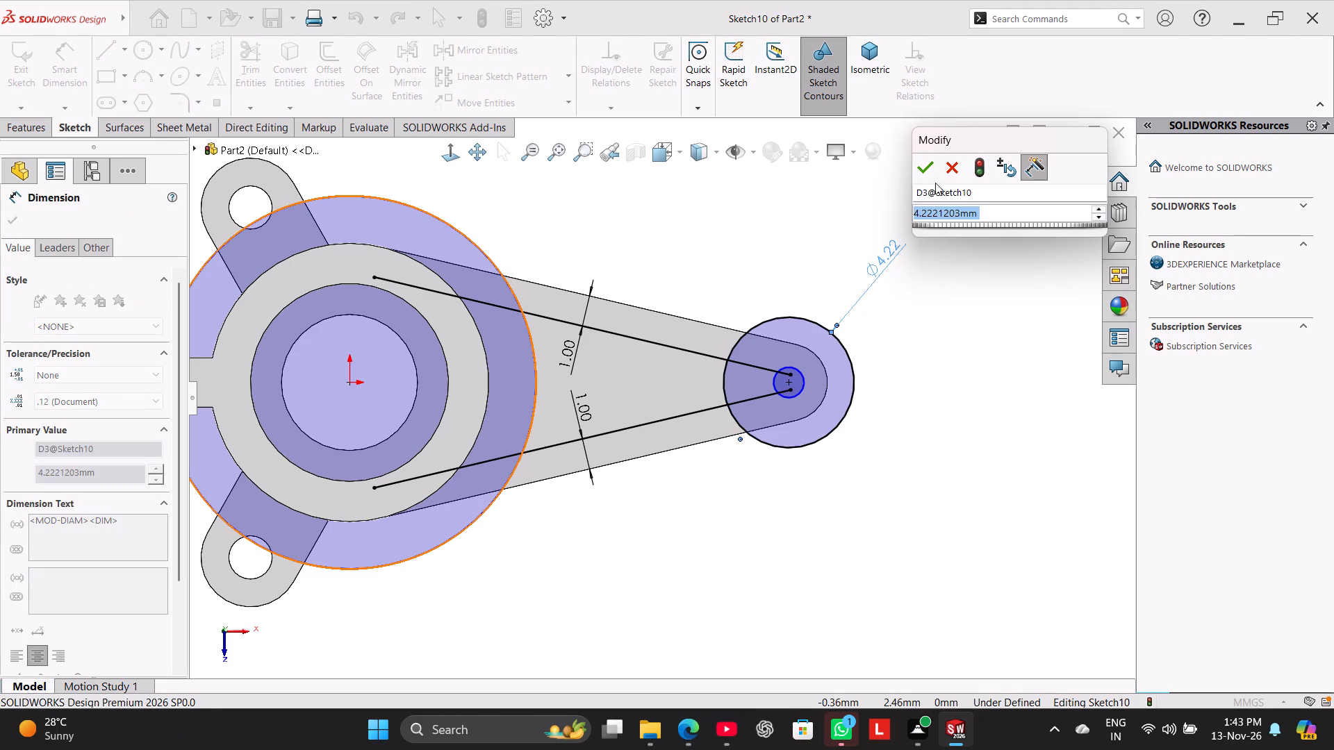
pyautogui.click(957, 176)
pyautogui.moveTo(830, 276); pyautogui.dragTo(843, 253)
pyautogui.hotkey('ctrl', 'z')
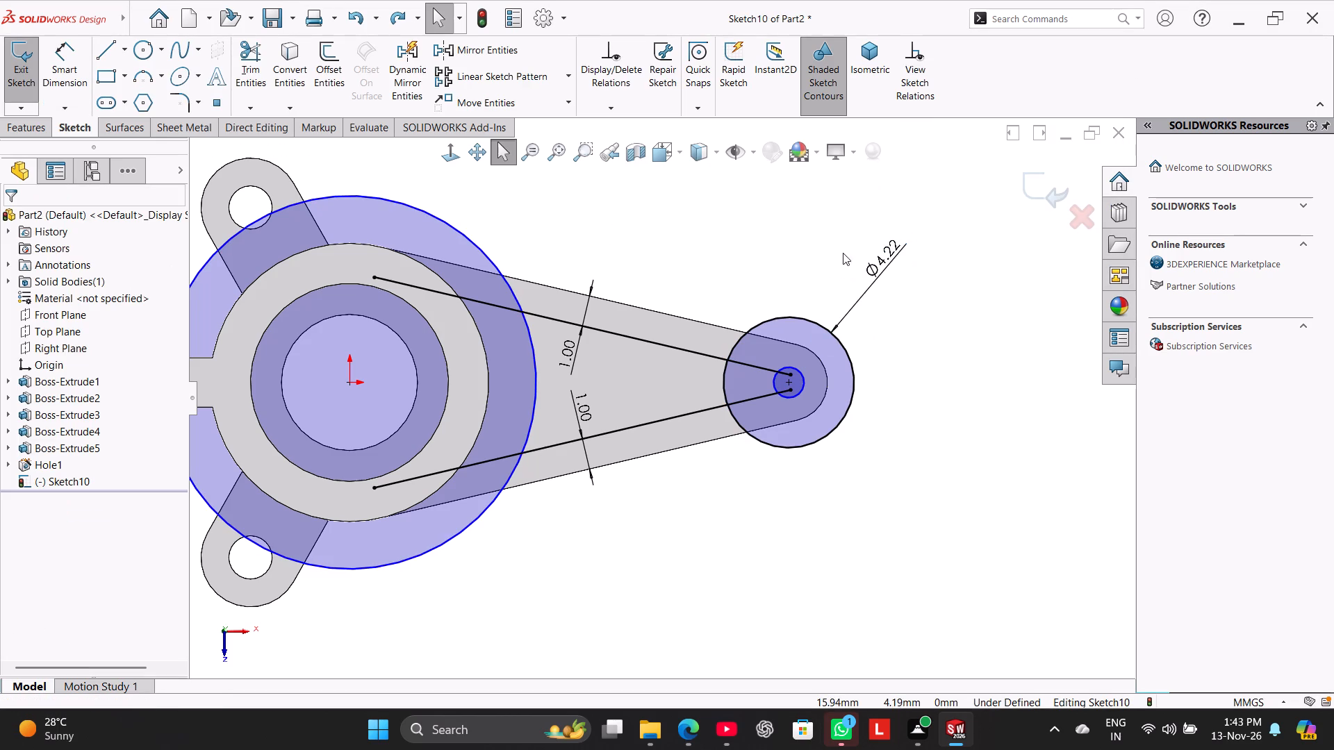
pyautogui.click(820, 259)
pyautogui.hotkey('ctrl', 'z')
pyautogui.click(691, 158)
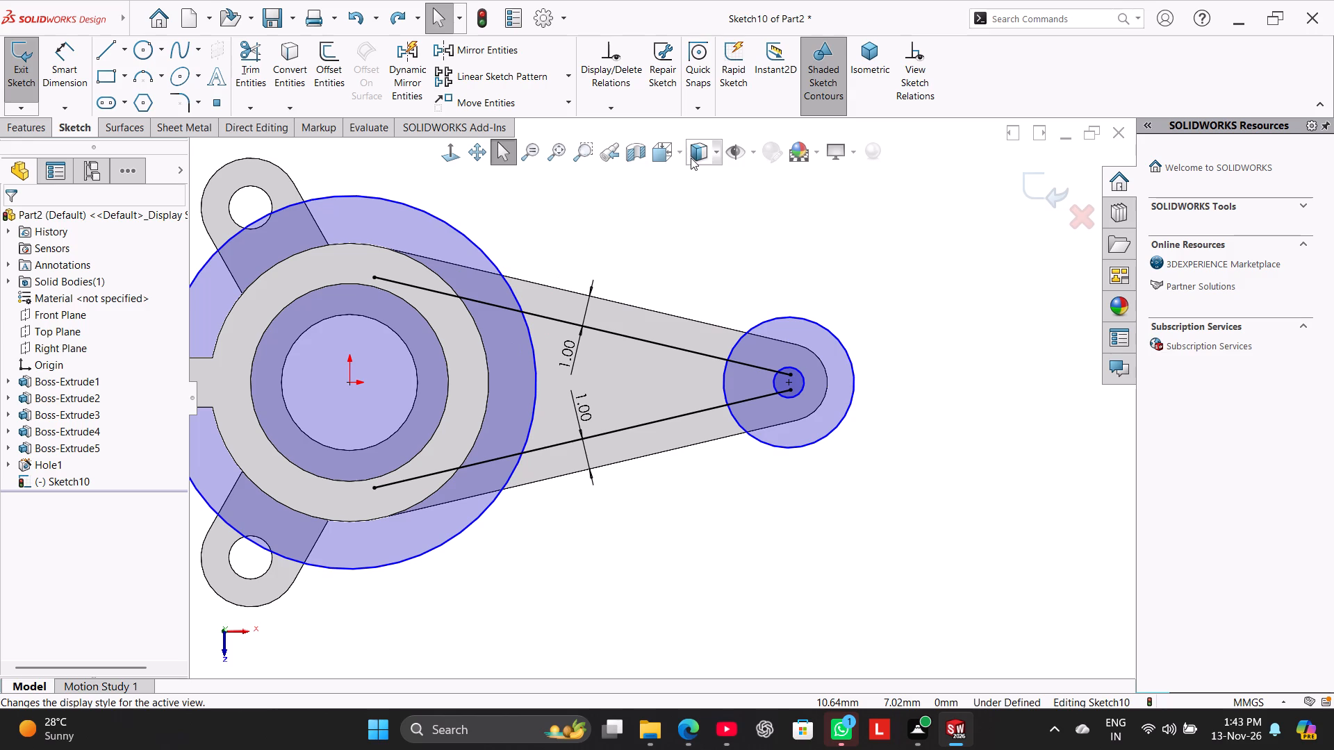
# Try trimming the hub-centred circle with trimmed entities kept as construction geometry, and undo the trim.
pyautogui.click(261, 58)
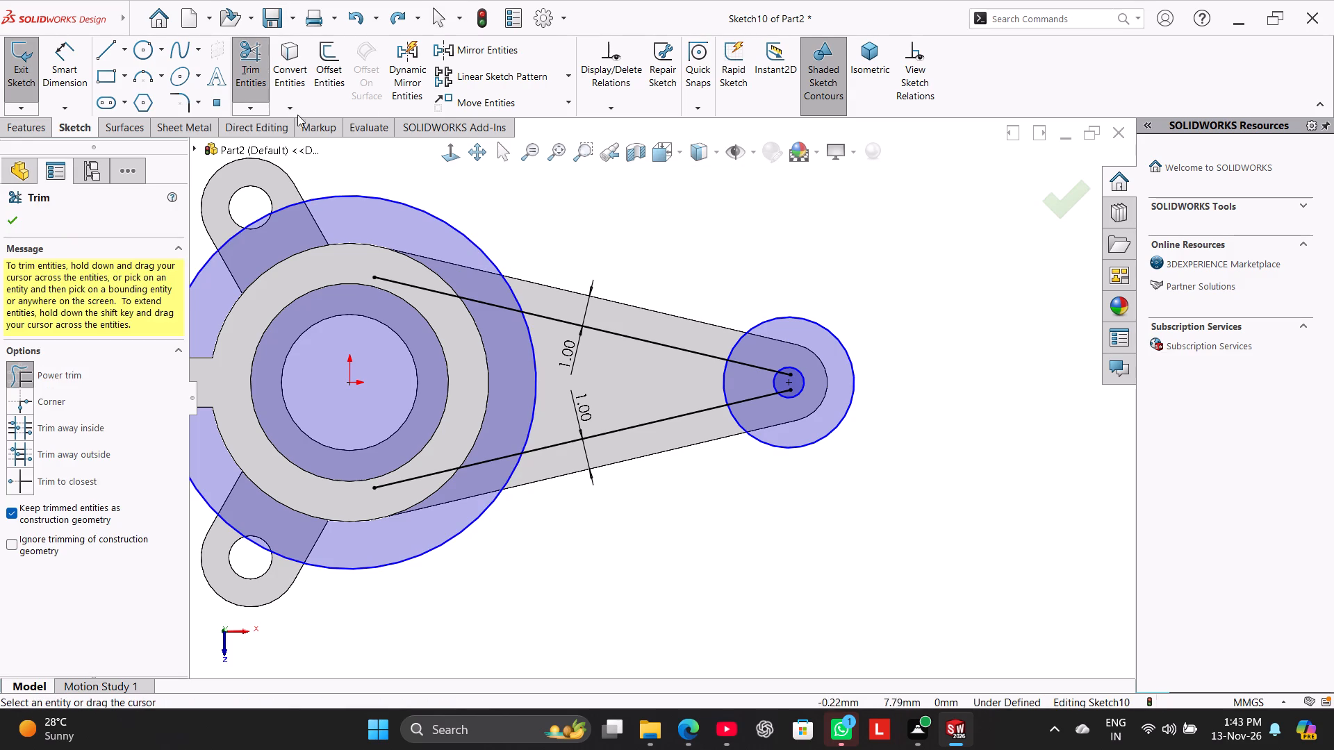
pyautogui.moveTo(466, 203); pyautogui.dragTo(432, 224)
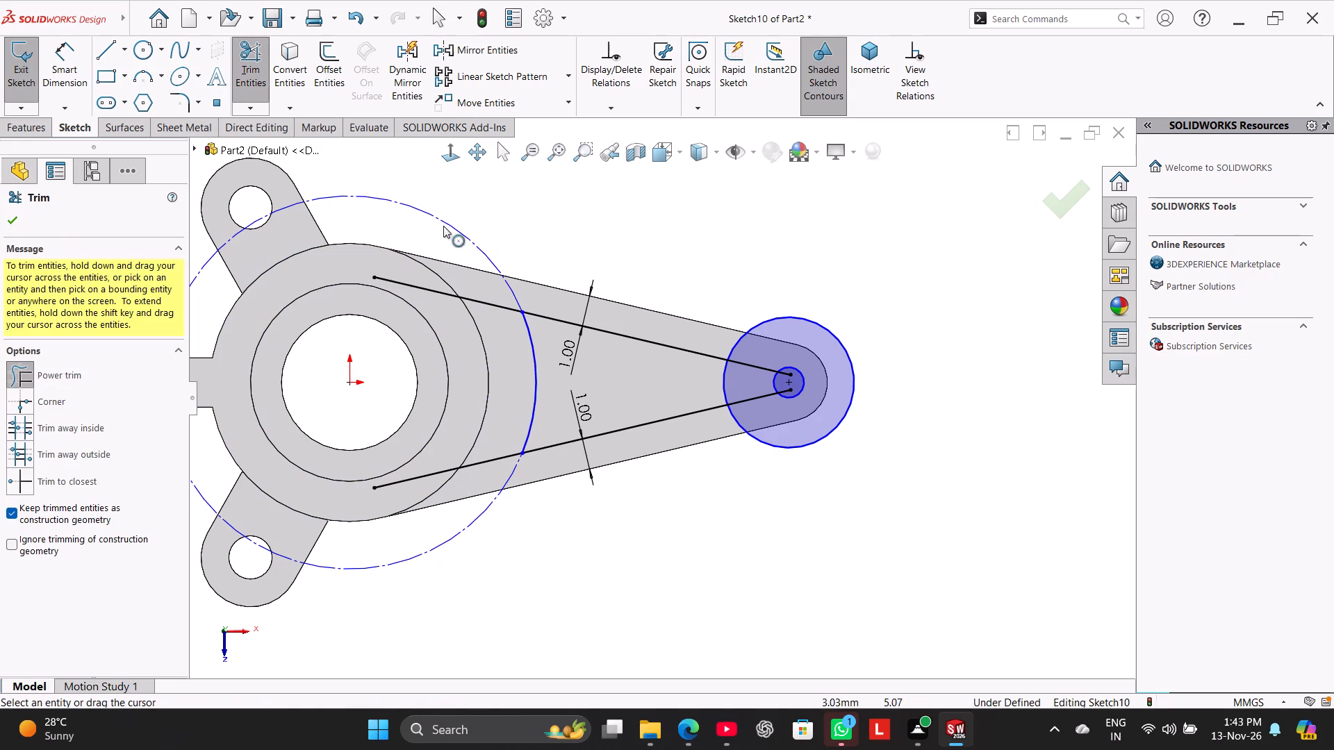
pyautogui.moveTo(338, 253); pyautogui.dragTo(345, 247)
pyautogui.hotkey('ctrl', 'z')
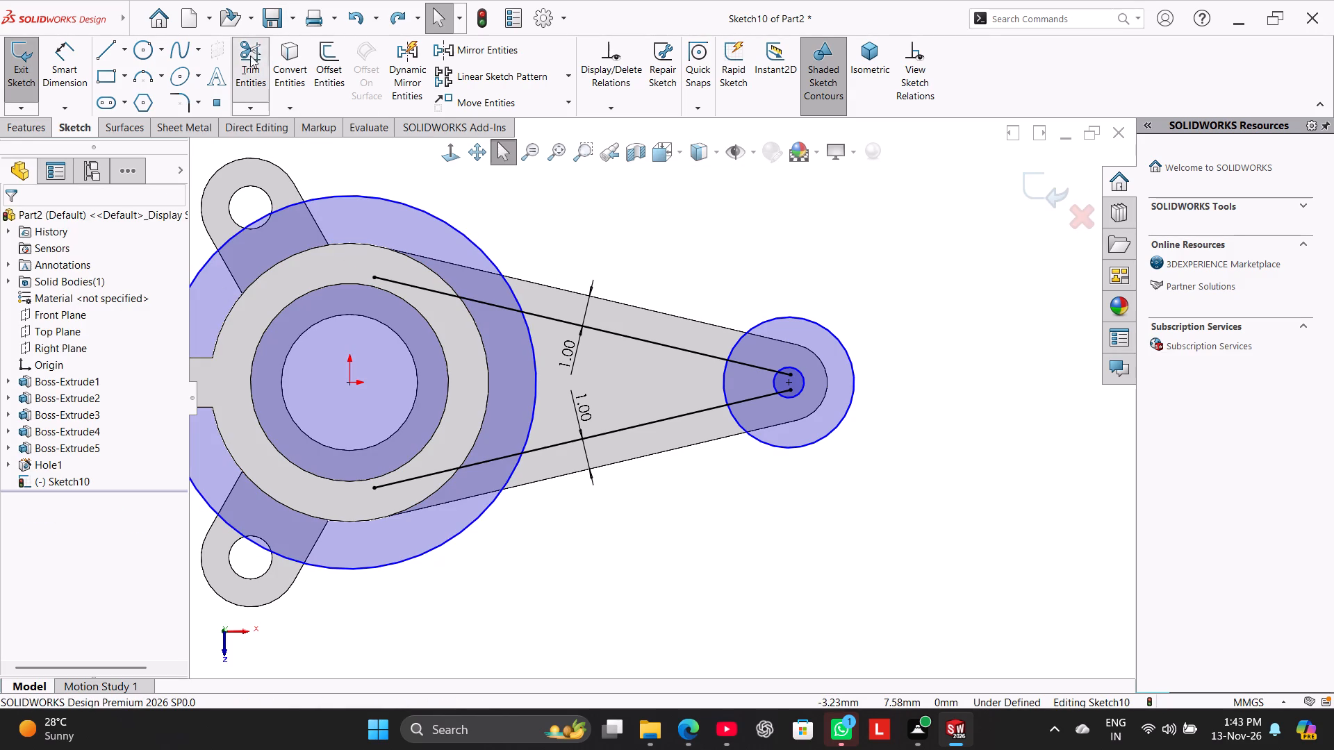
# Turn off keeping trimmed entities as construction geometry and trim the two large circles and offset lines to a closed tapered pocket outline.
pyautogui.click(250, 54)
pyautogui.click(35, 513)
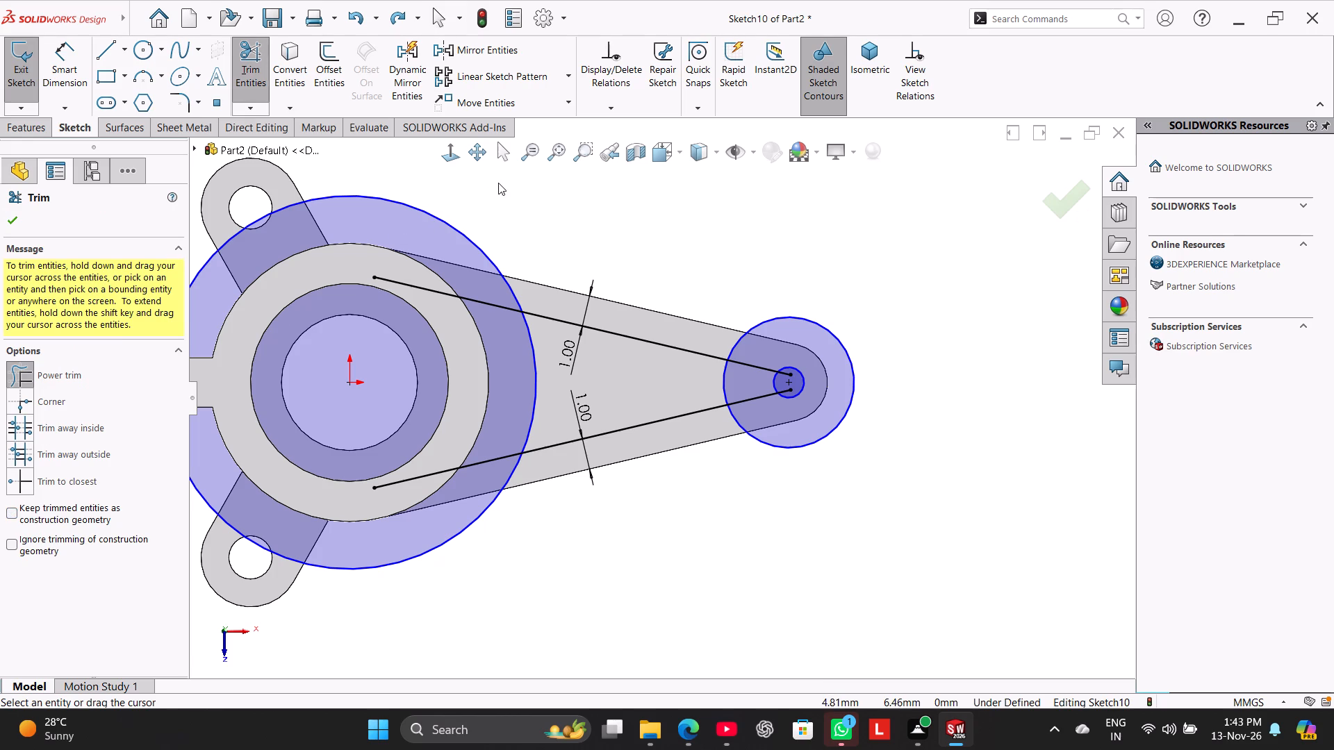
pyautogui.moveTo(498, 183); pyautogui.dragTo(422, 233)
pyautogui.moveTo(484, 270); pyautogui.dragTo(493, 306)
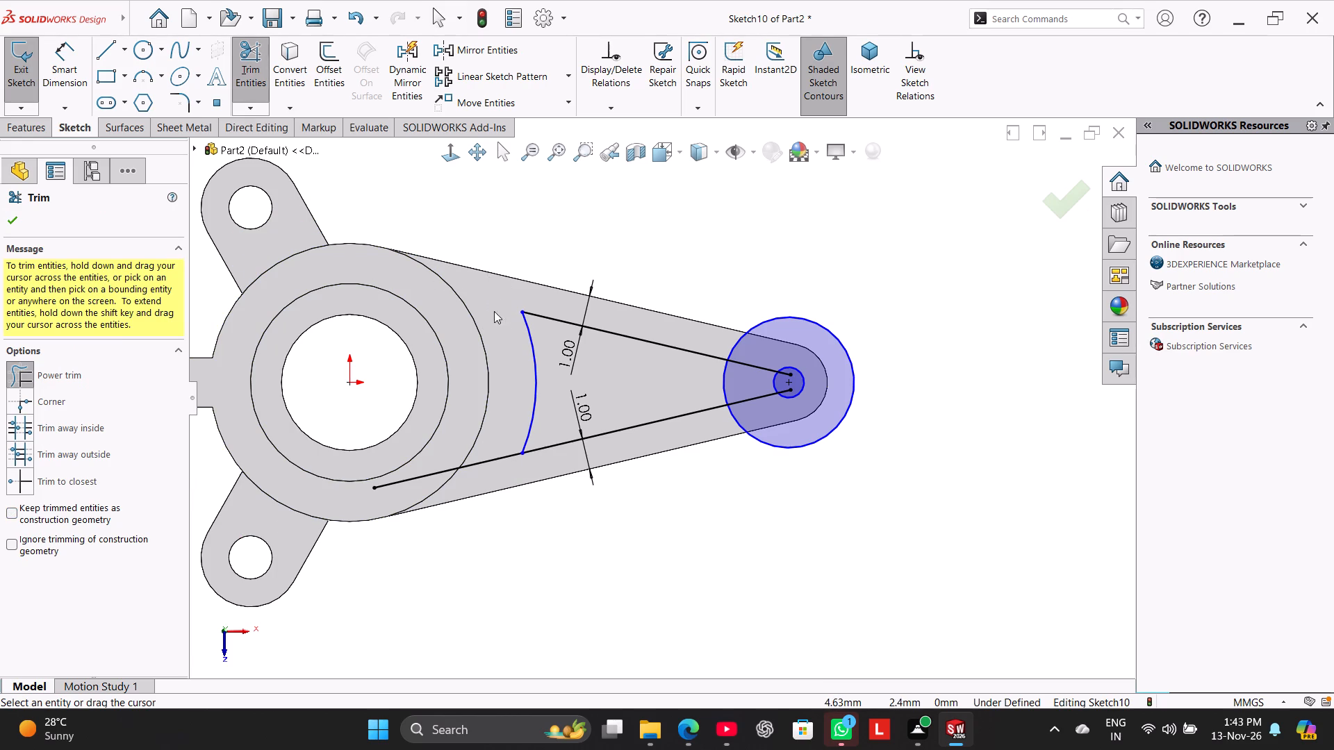
pyautogui.moveTo(502, 486); pyautogui.dragTo(484, 430)
pyautogui.moveTo(802, 465); pyautogui.dragTo(812, 426)
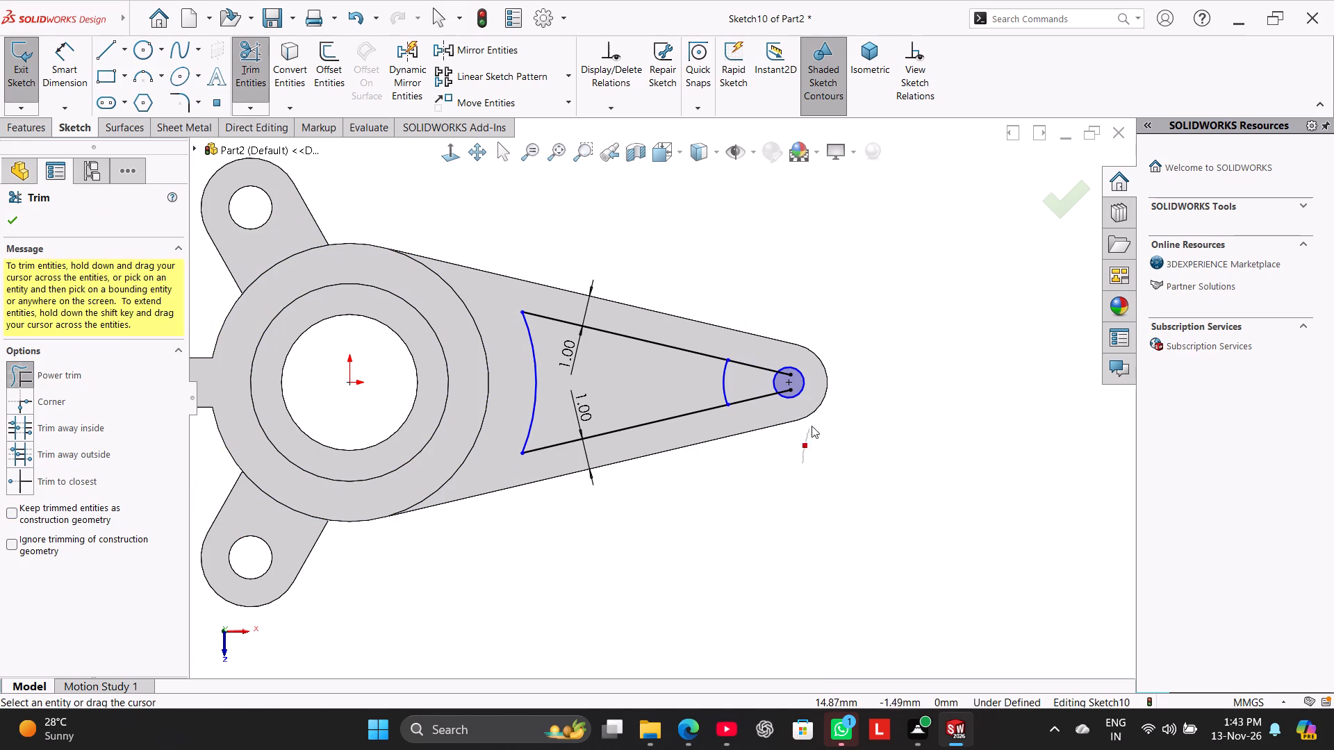
pyautogui.moveTo(812, 426); pyautogui.dragTo(814, 422)
pyautogui.moveTo(746, 412); pyautogui.dragTo(750, 390)
pyautogui.moveTo(752, 378); pyautogui.dragTo(755, 344)
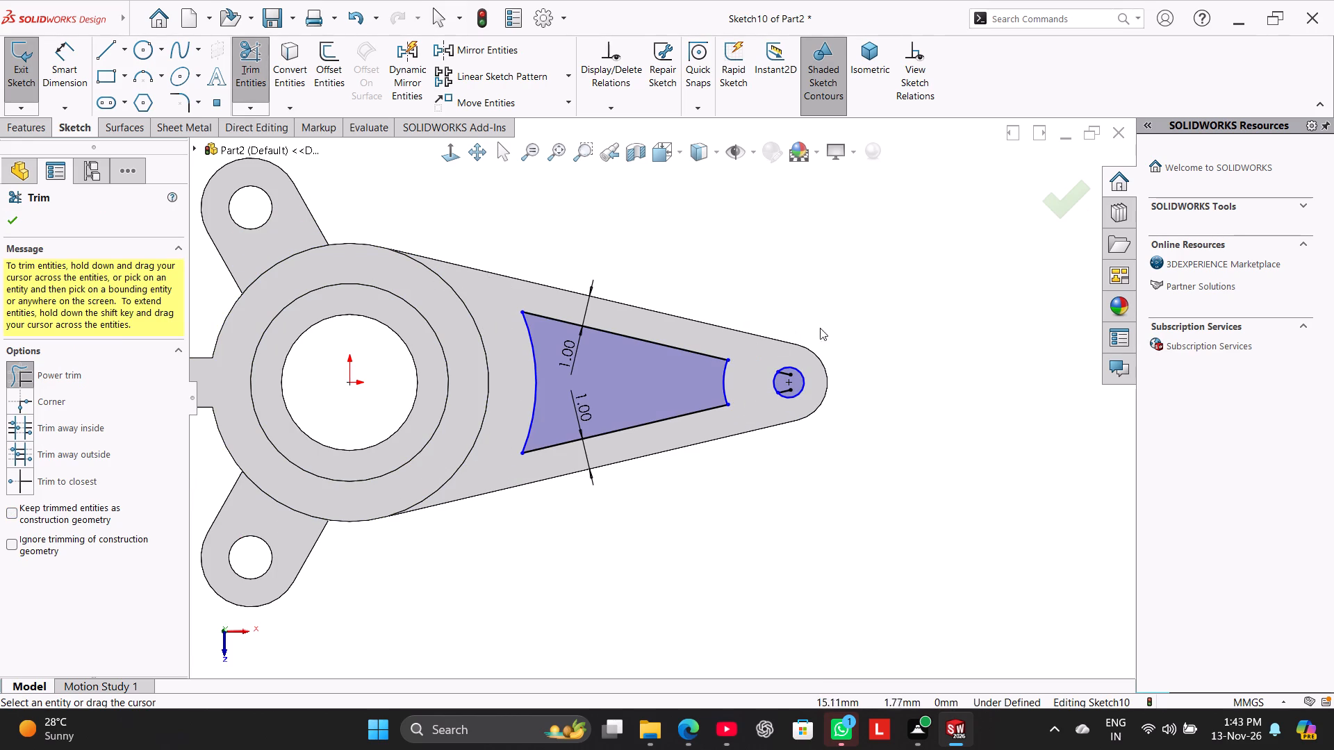
# Trim away the two leftover line pieces inside the small circle at the arm's tip.
pyautogui.scroll(-7, 808, 388)
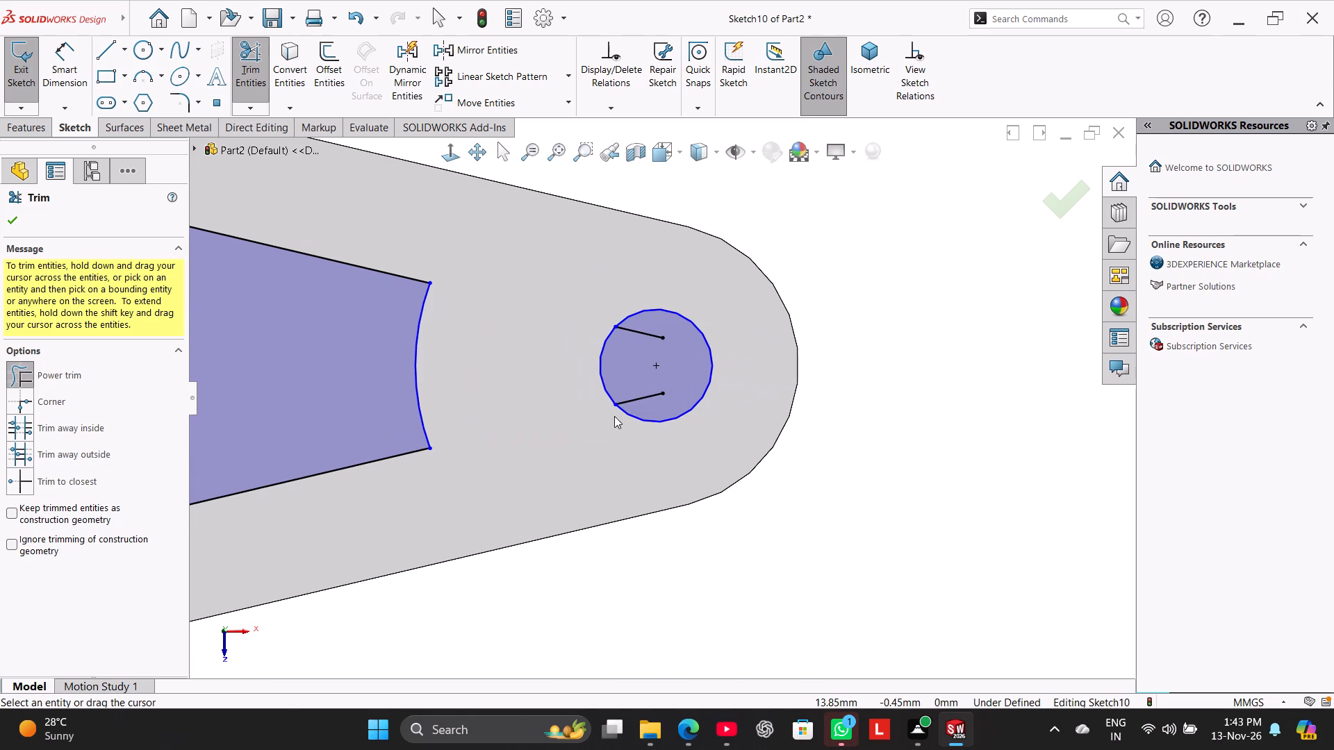
pyautogui.moveTo(644, 407); pyautogui.dragTo(653, 318)
pyautogui.scroll(3, 816, 400)
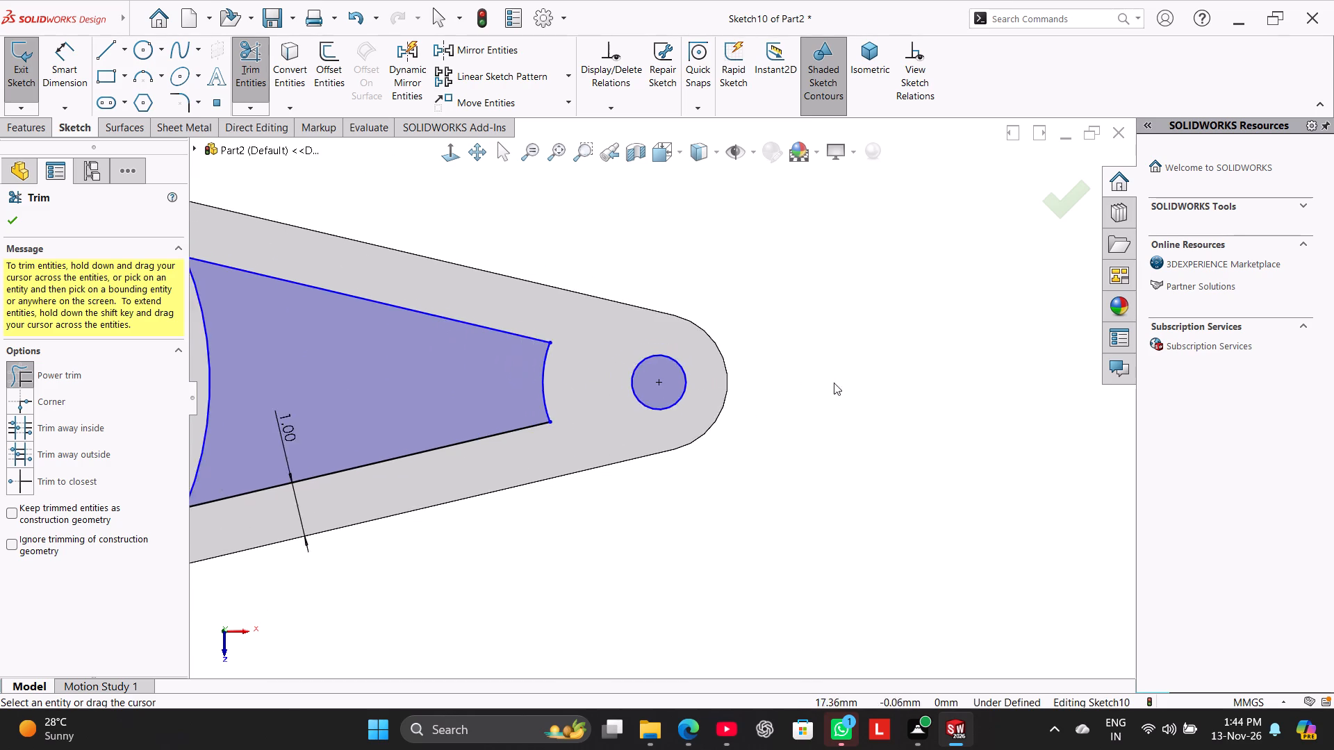
pyautogui.scroll(3, 834, 383)
pyautogui.rightClick(776, 282)
pyautogui.click(834, 331)
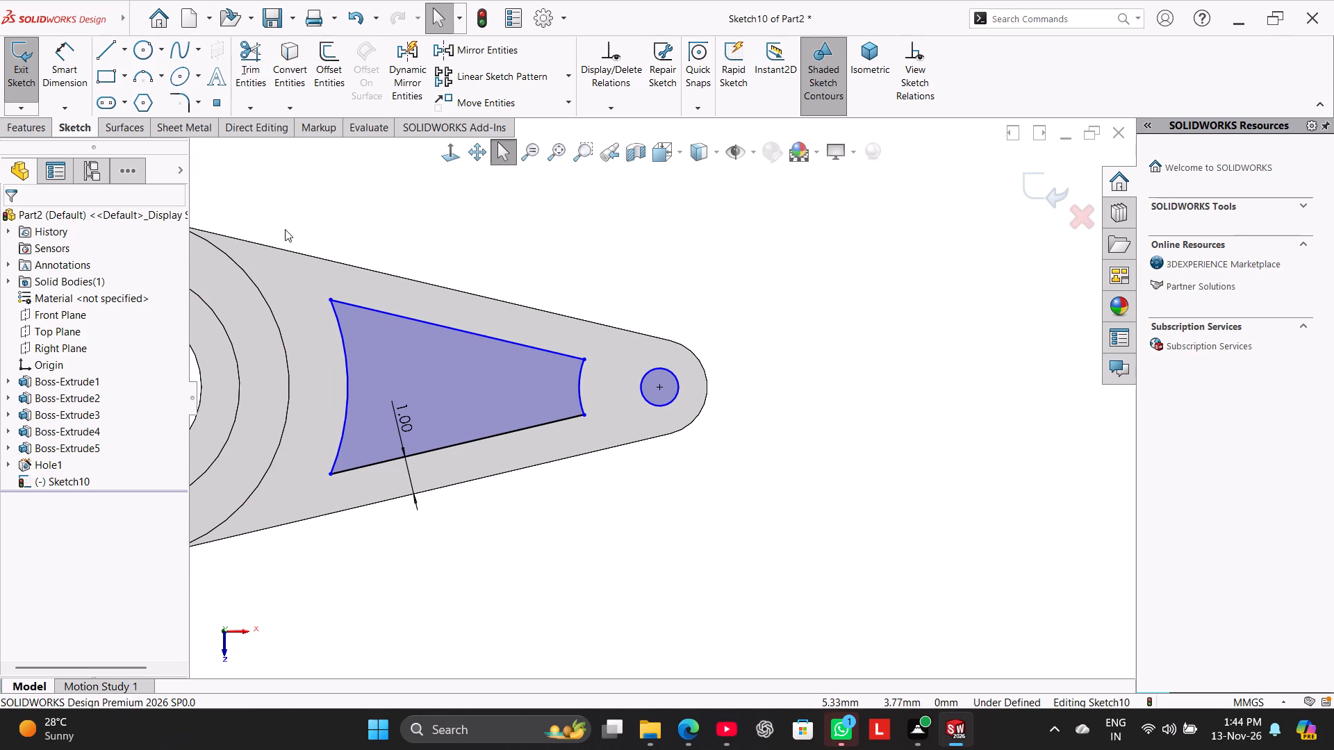
# Dimension the pocket's hub-side arc with a radius of 5.5 mm.
pyautogui.scroll(3, 340, 318)
pyautogui.click(72, 56)
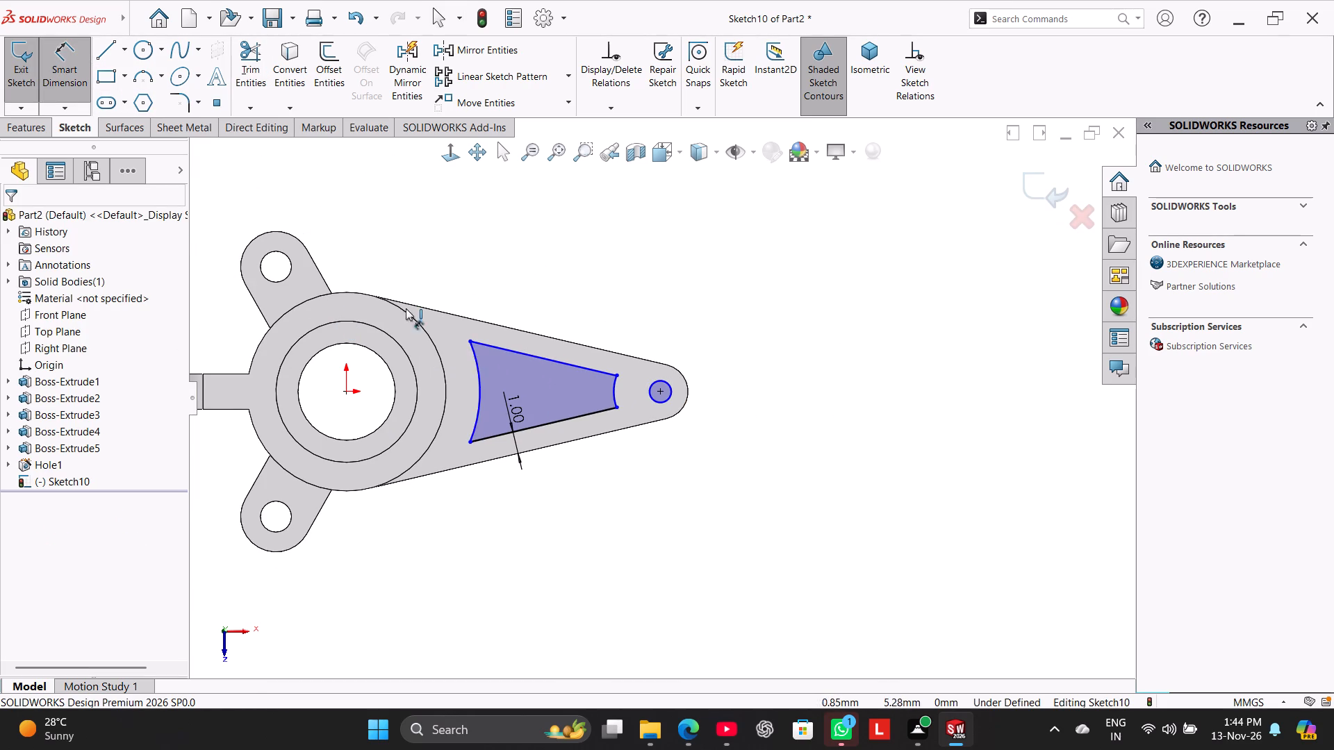
pyautogui.click(477, 364)
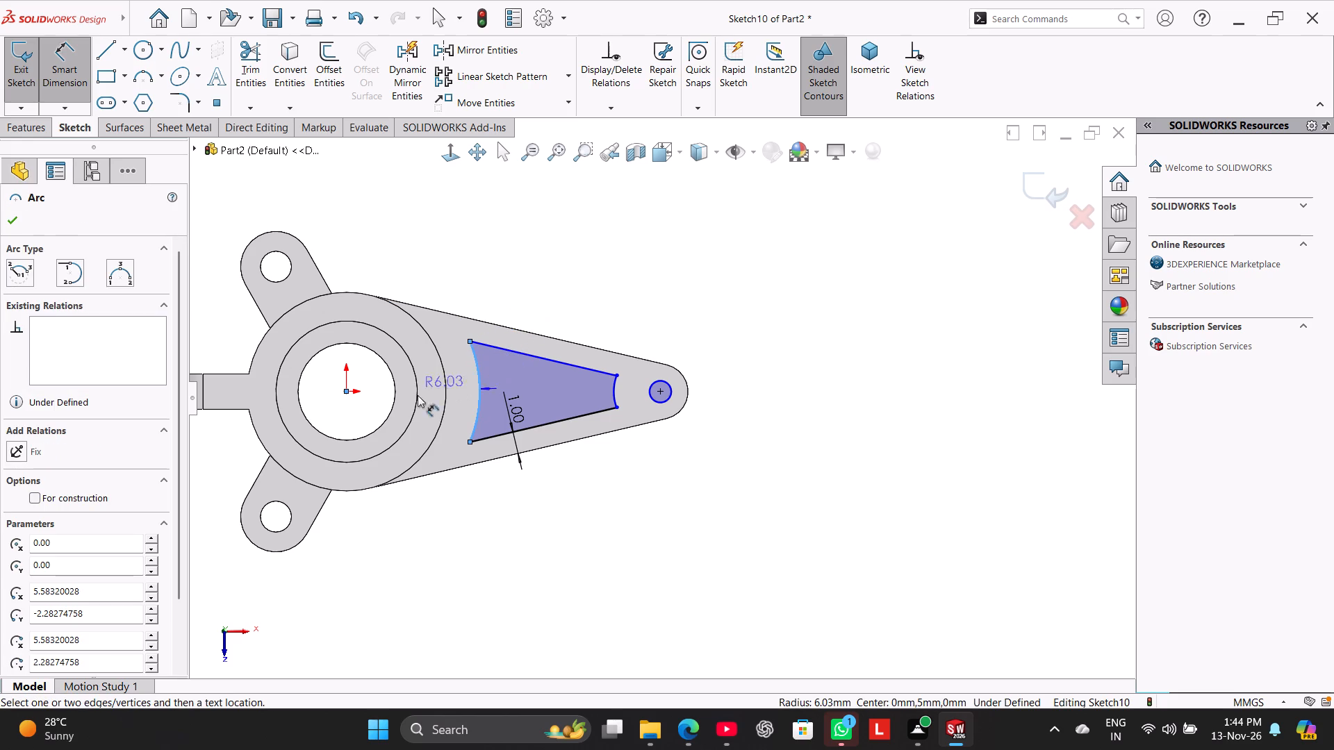
pyautogui.click(411, 386)
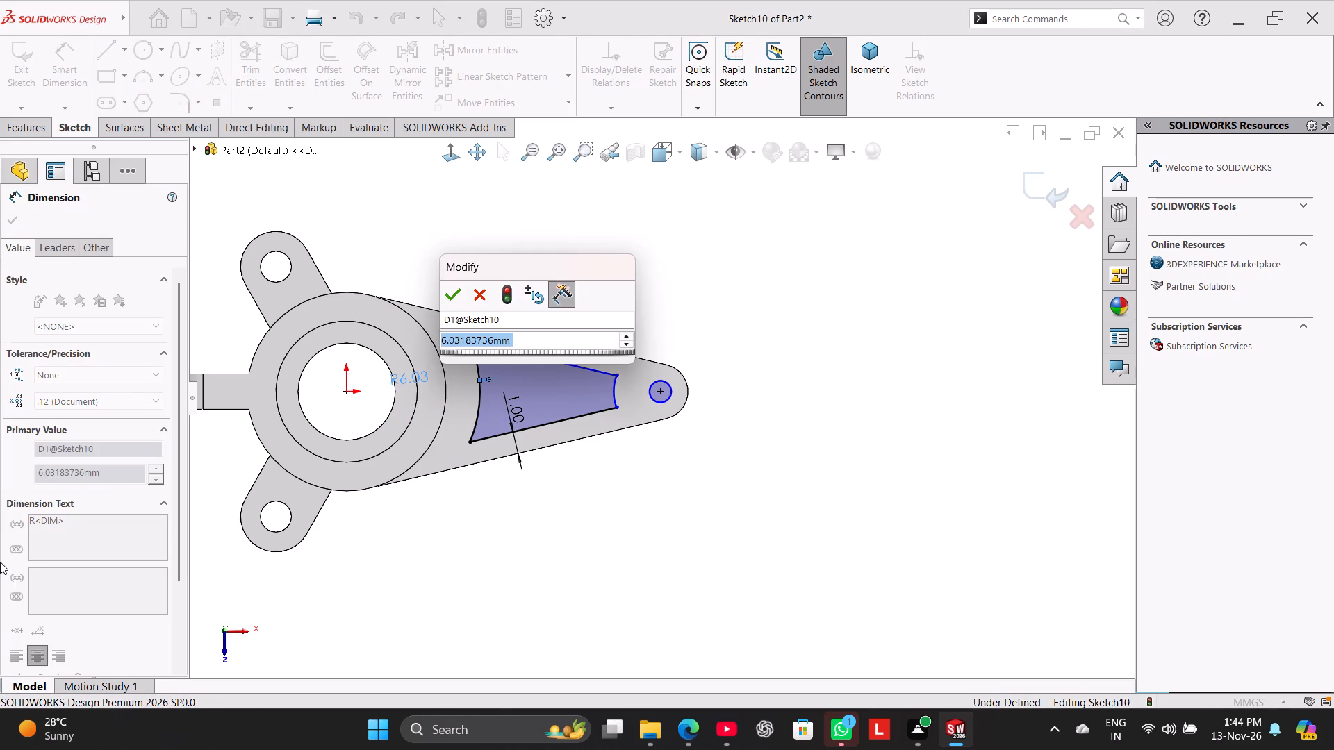
pyautogui.write('5.5')
pyautogui.press('Return')
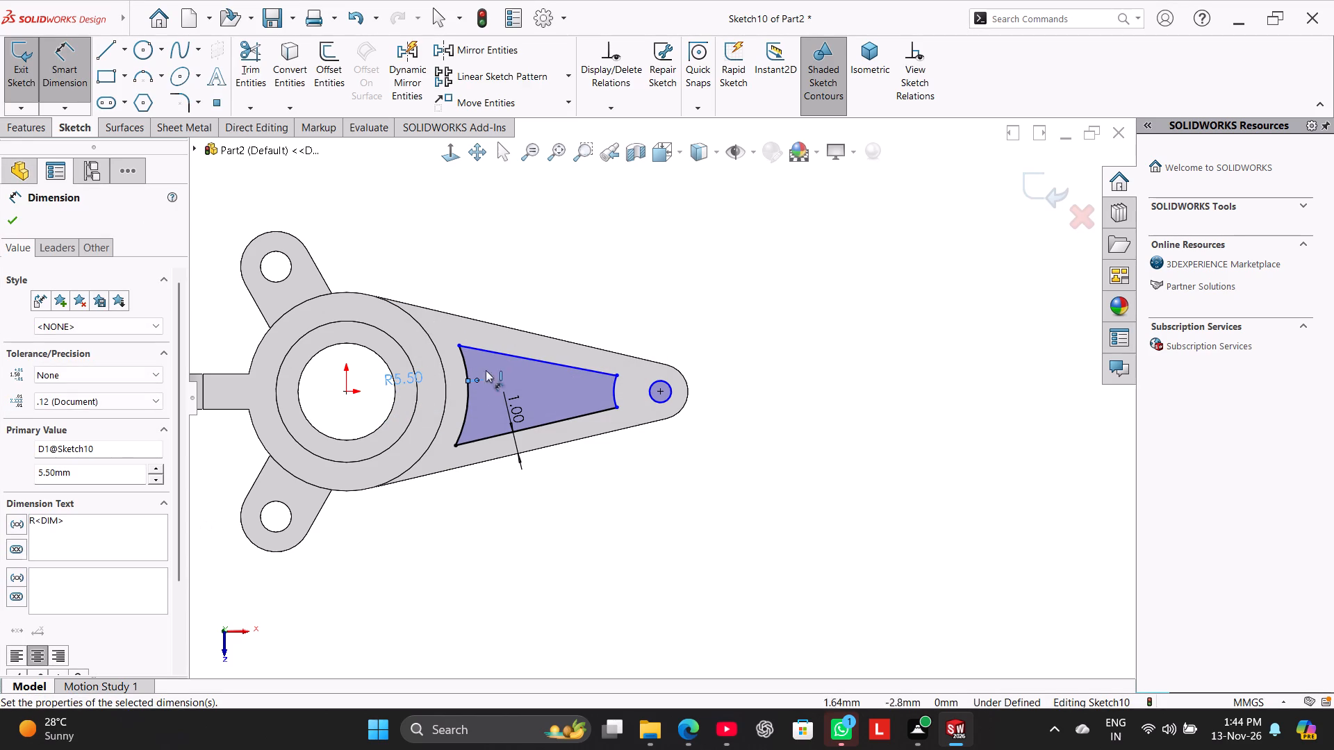
# Dimension the pocket's tip-side arc with a radius of 2 mm.
pyautogui.click(614, 394)
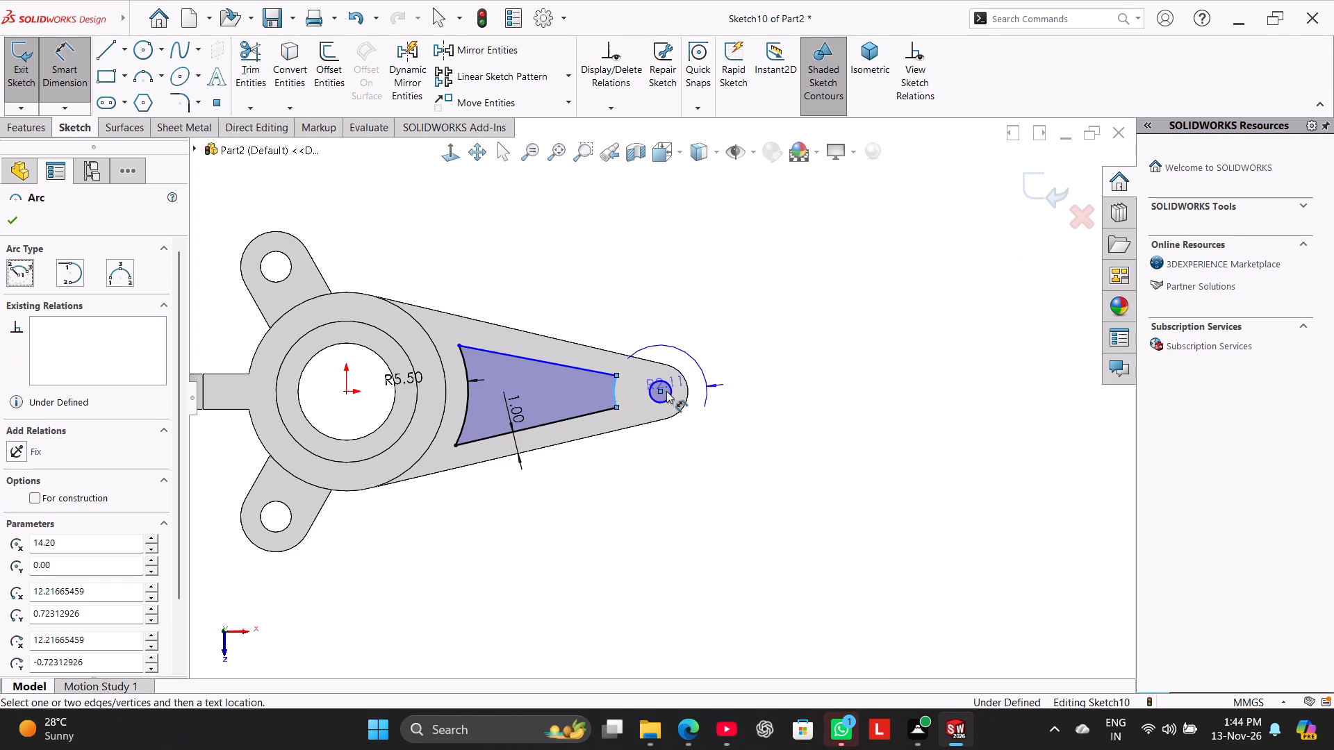
pyautogui.click(712, 392)
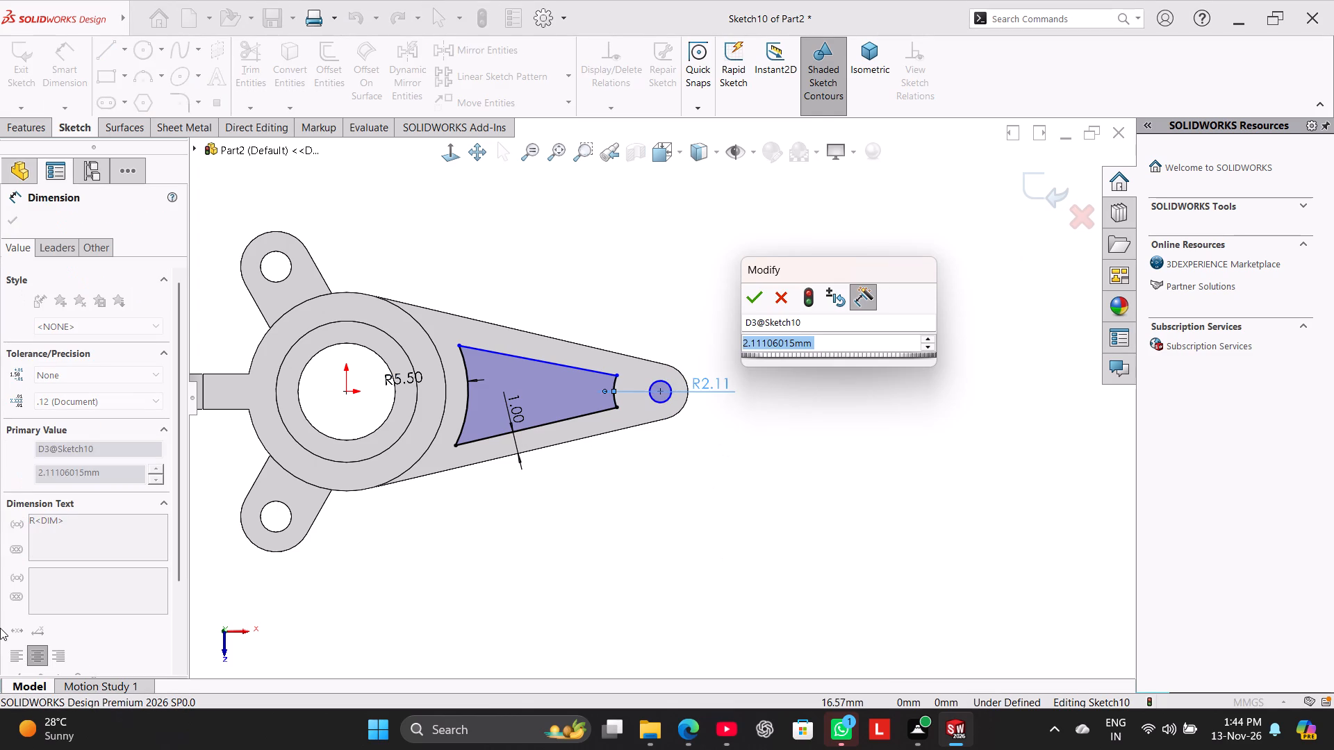
pyautogui.press('2')
pyautogui.press('Return')
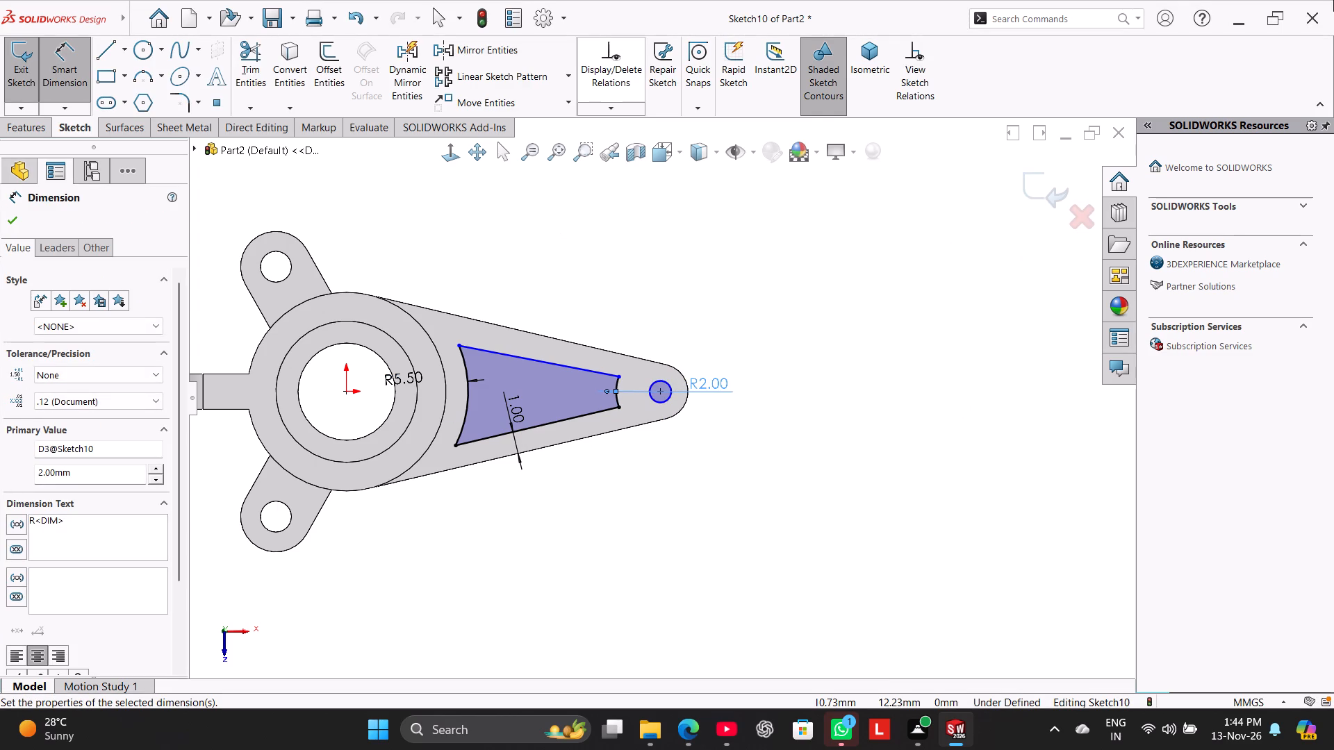
pyautogui.click(656, 266)
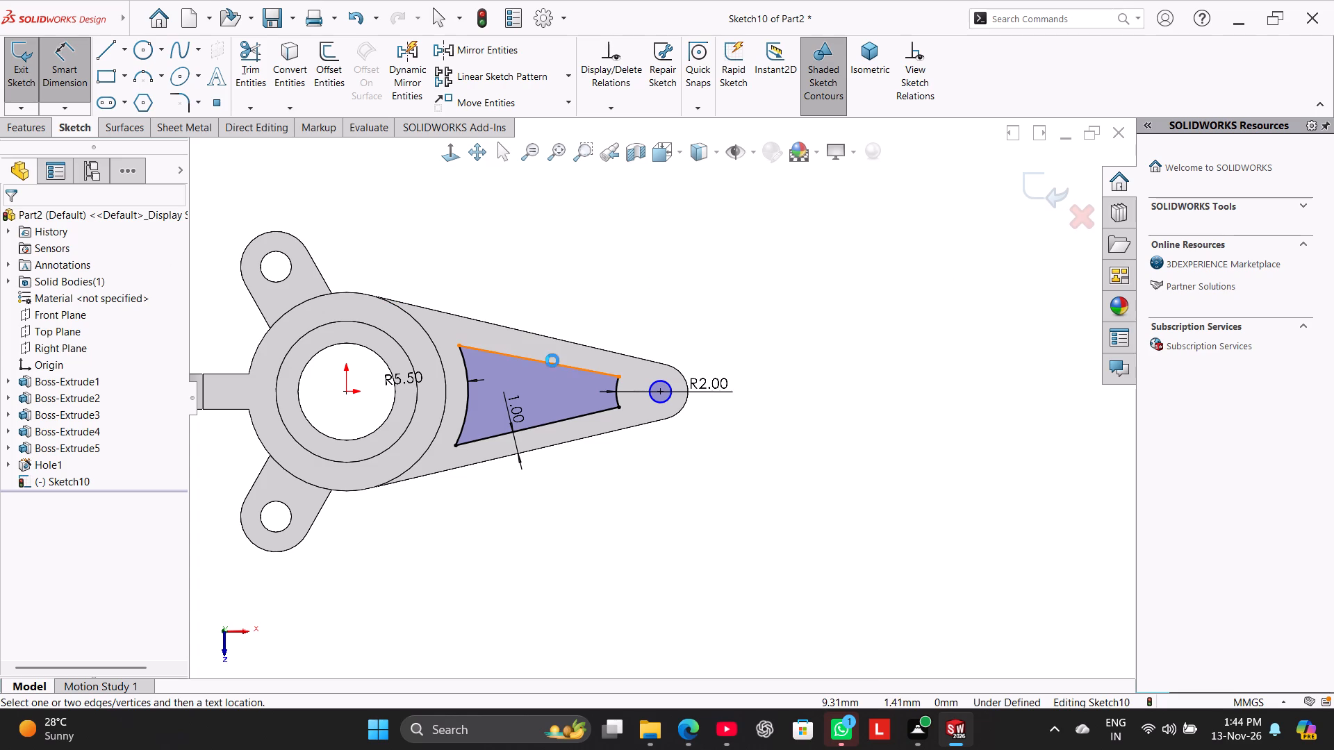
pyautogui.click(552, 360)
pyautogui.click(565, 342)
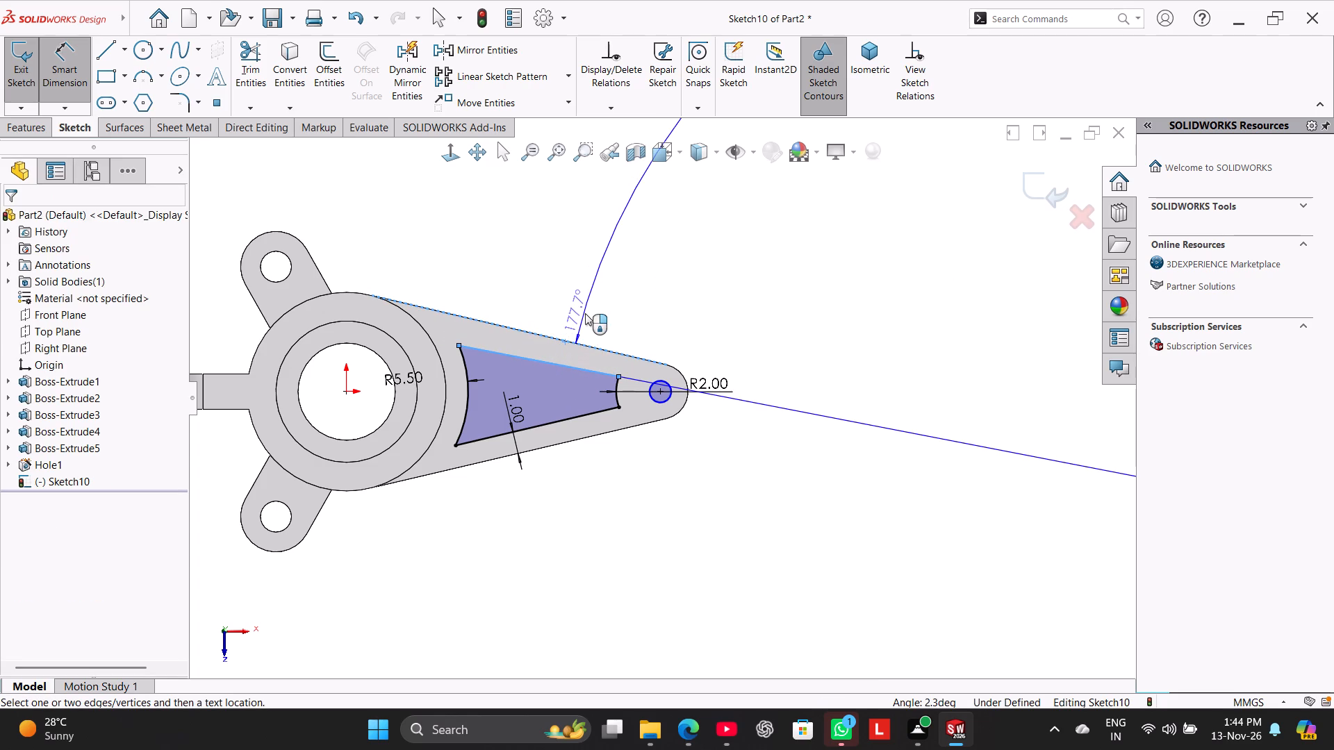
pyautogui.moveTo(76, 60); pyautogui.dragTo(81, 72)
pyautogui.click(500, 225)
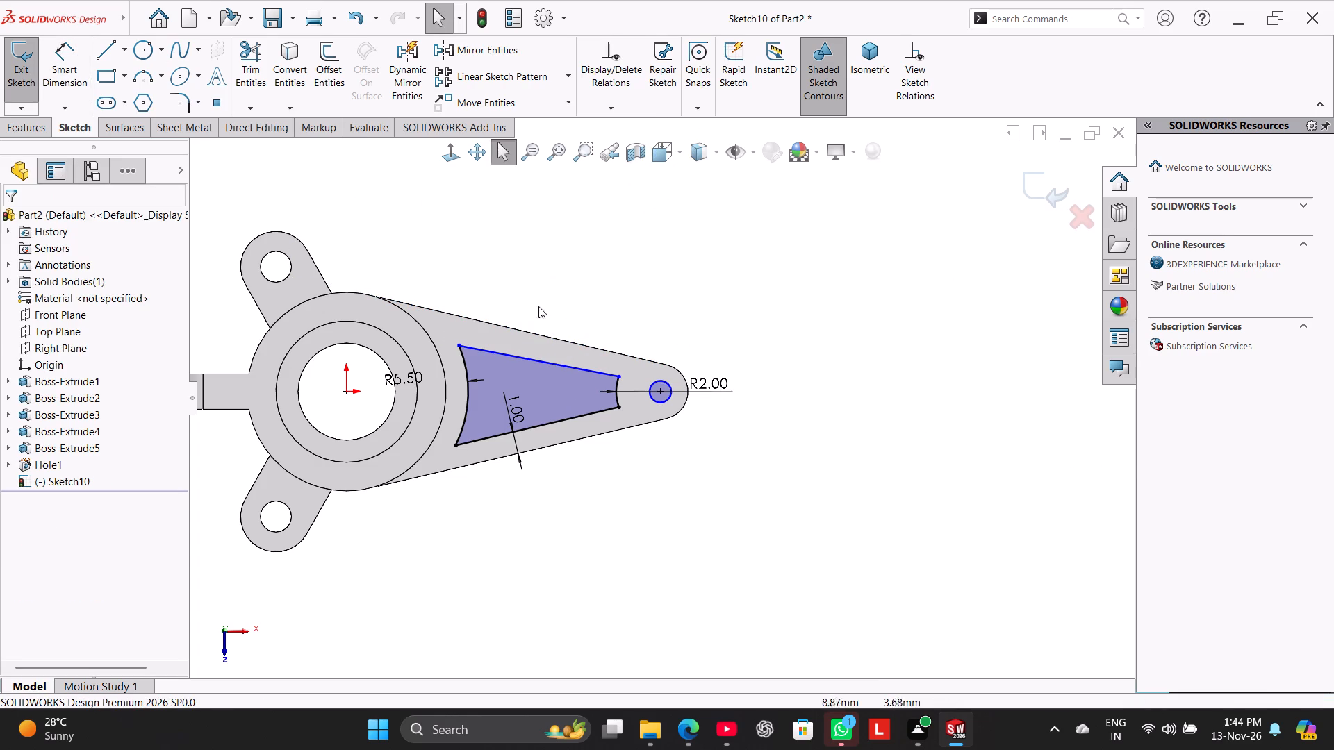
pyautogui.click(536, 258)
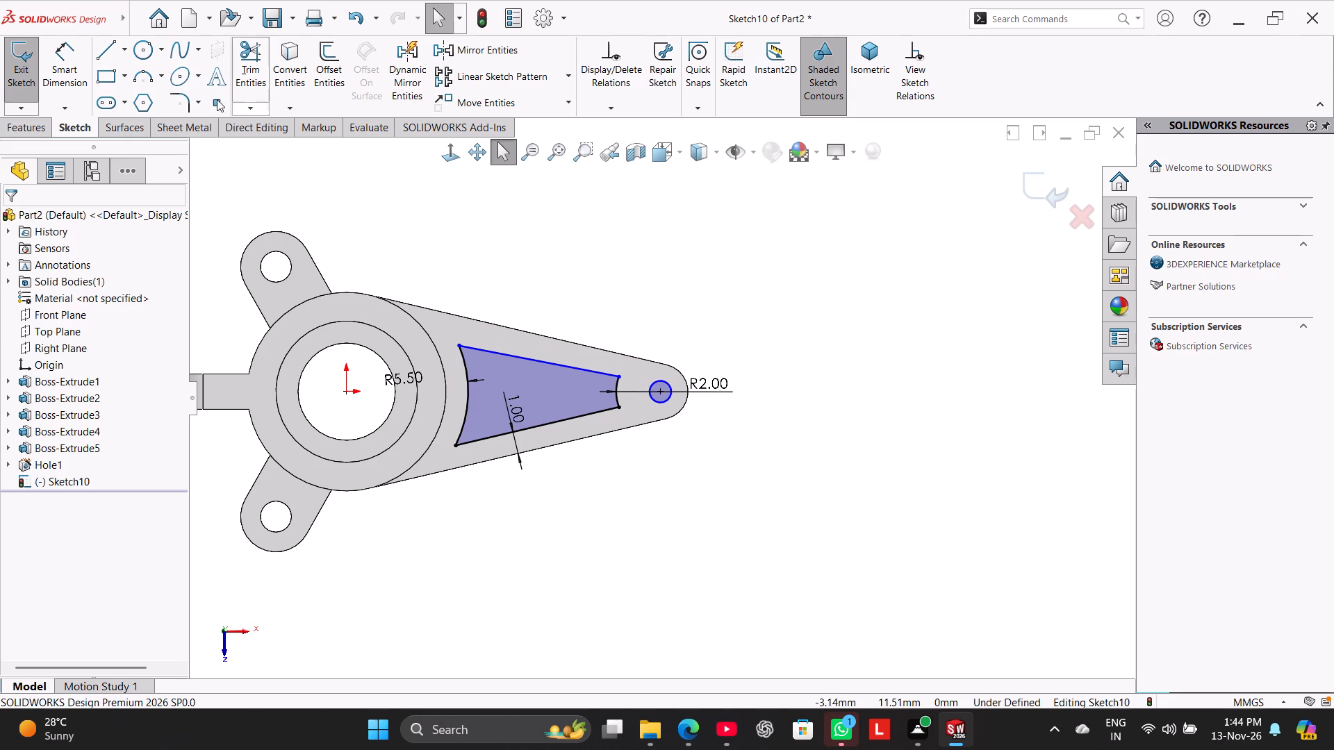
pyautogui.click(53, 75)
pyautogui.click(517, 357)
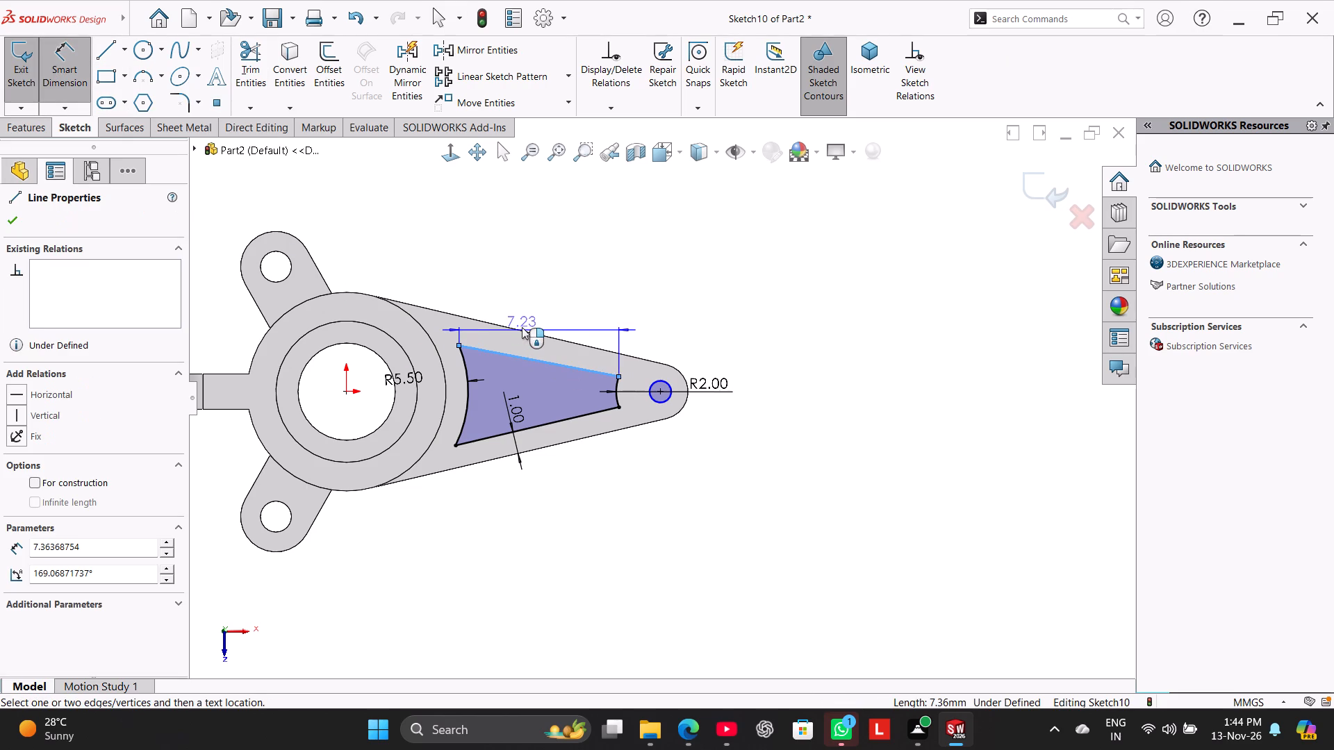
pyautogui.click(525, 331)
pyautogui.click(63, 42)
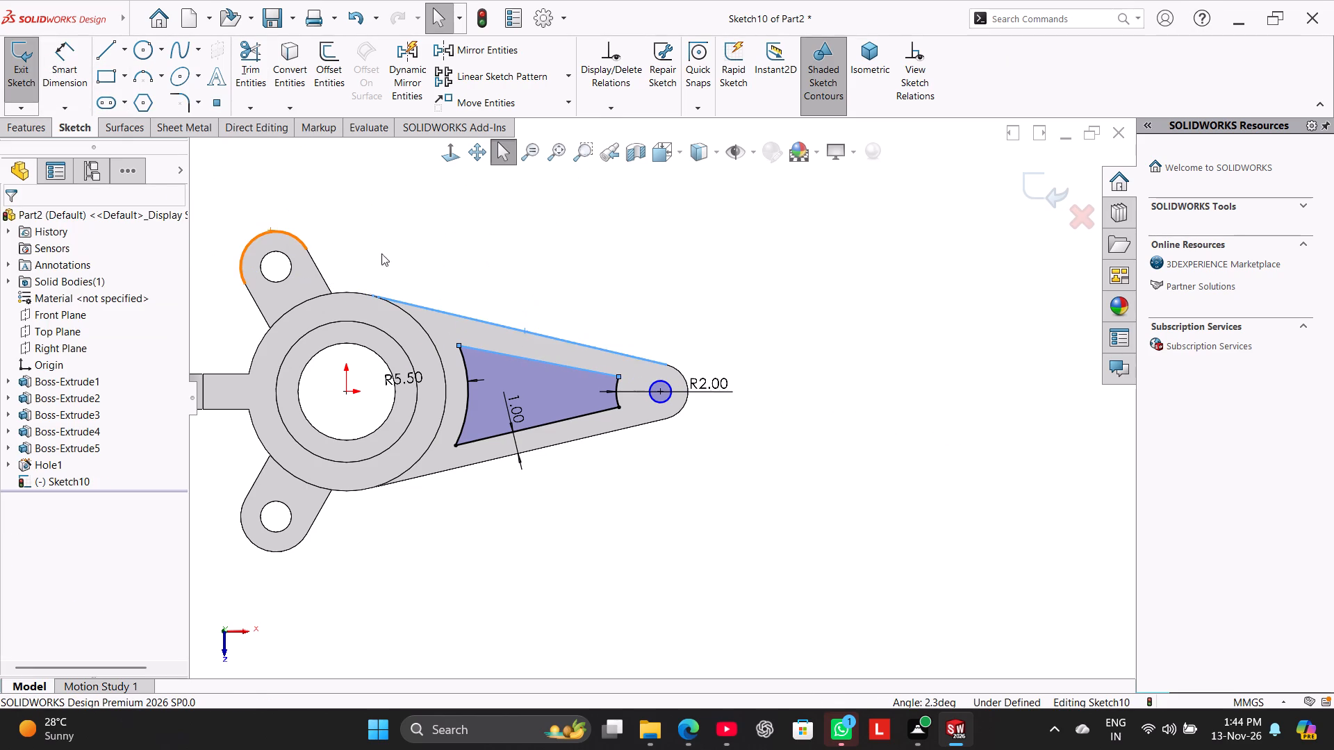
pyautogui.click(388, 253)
# Add a Parallel relation between the pocket's upper slanted line and the arm's upper outer edge.
pyautogui.keyDown('ctrl'); pyautogui.click(516, 357); pyautogui.keyUp('ctrl')
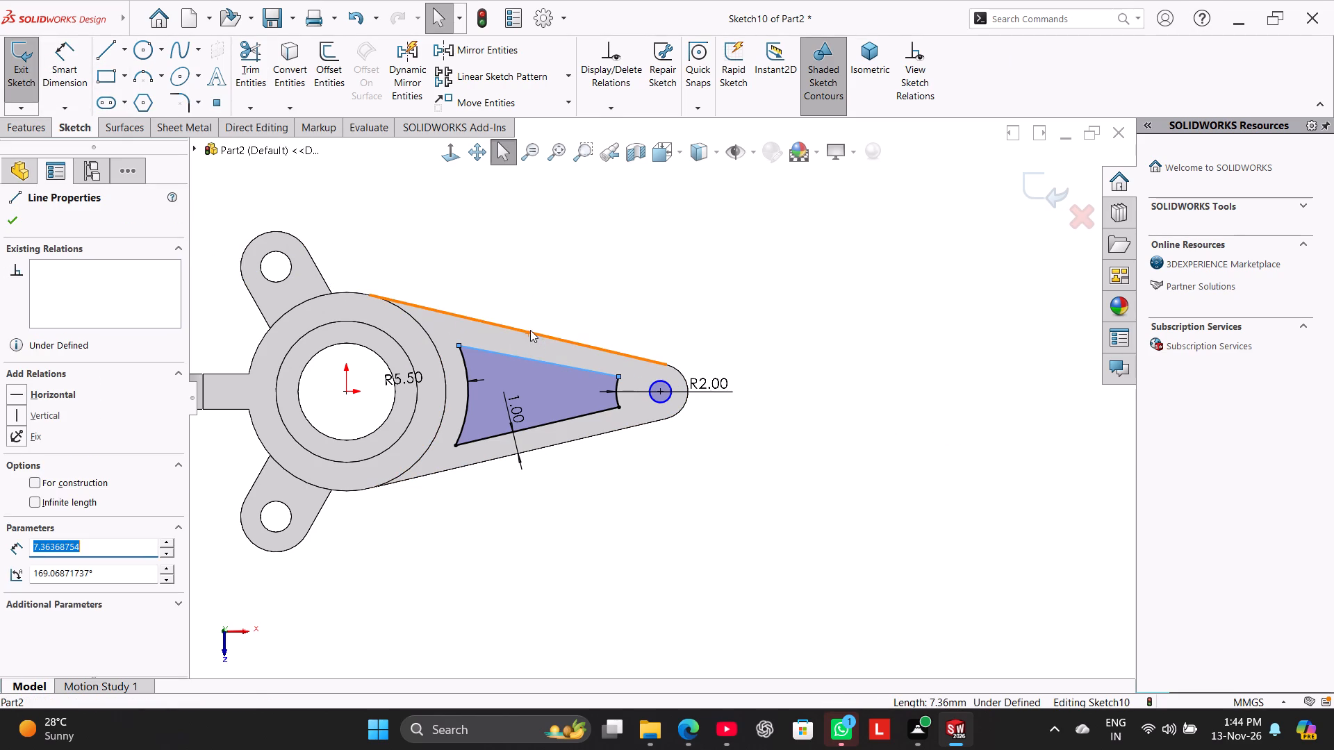
pyautogui.keyDown('ctrl'); pyautogui.click(532, 335); pyautogui.keyUp('ctrl')
pyautogui.click(49, 505)
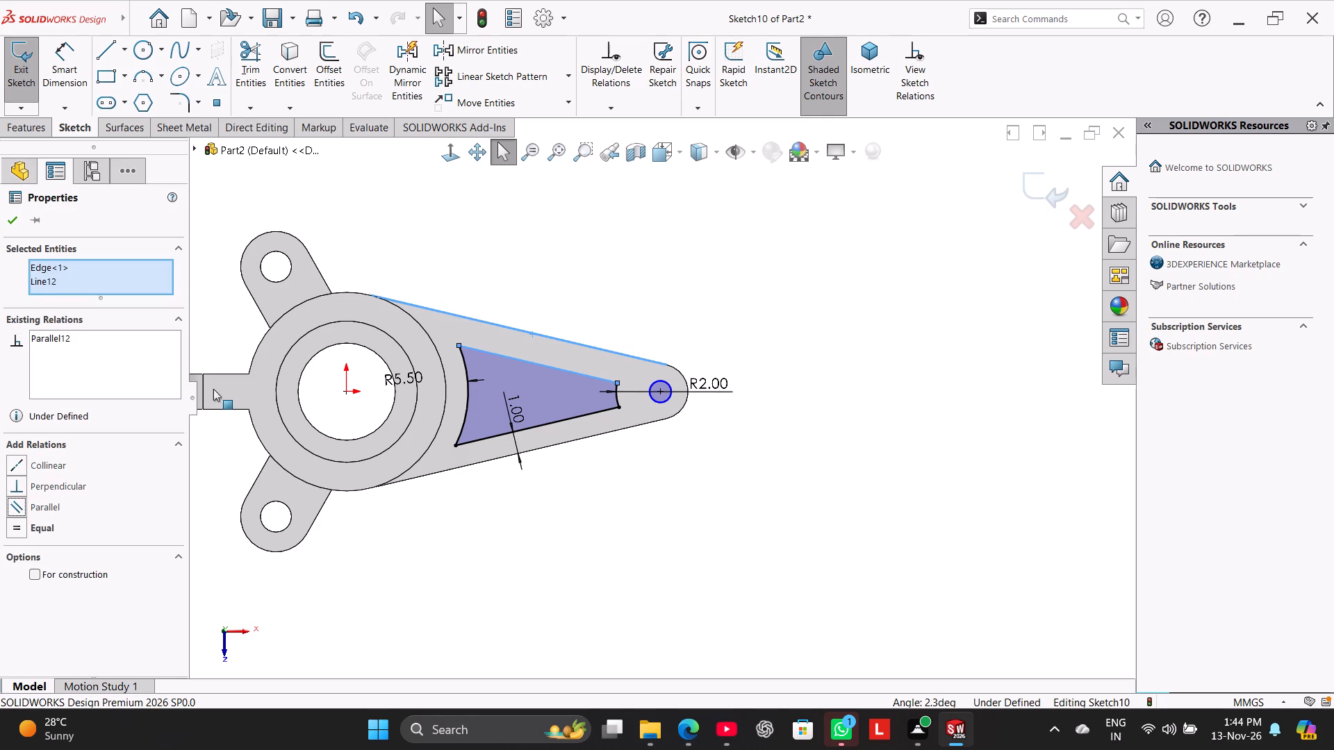
pyautogui.click(380, 178)
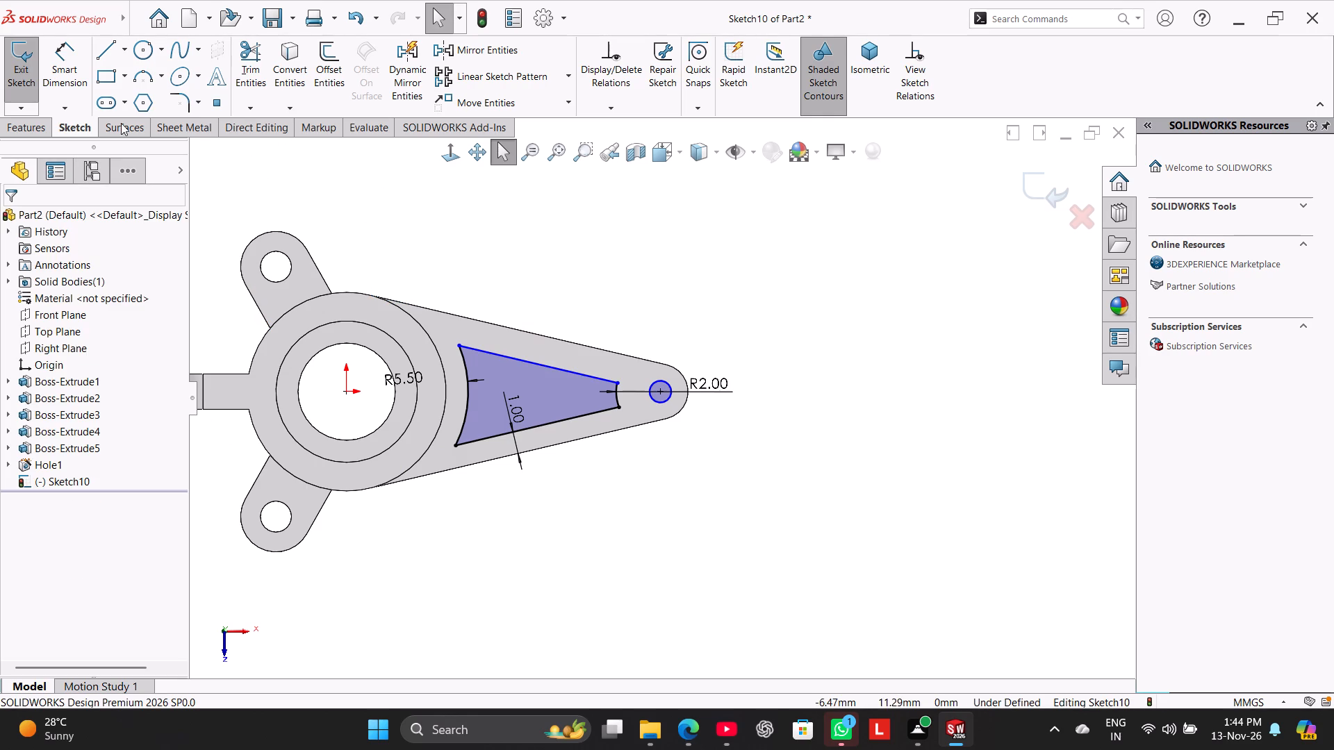
# Dimension the distance between the pocket's upper slanted line and the arm's upper edge as 1 mm.
pyautogui.click(76, 69)
pyautogui.click(528, 361)
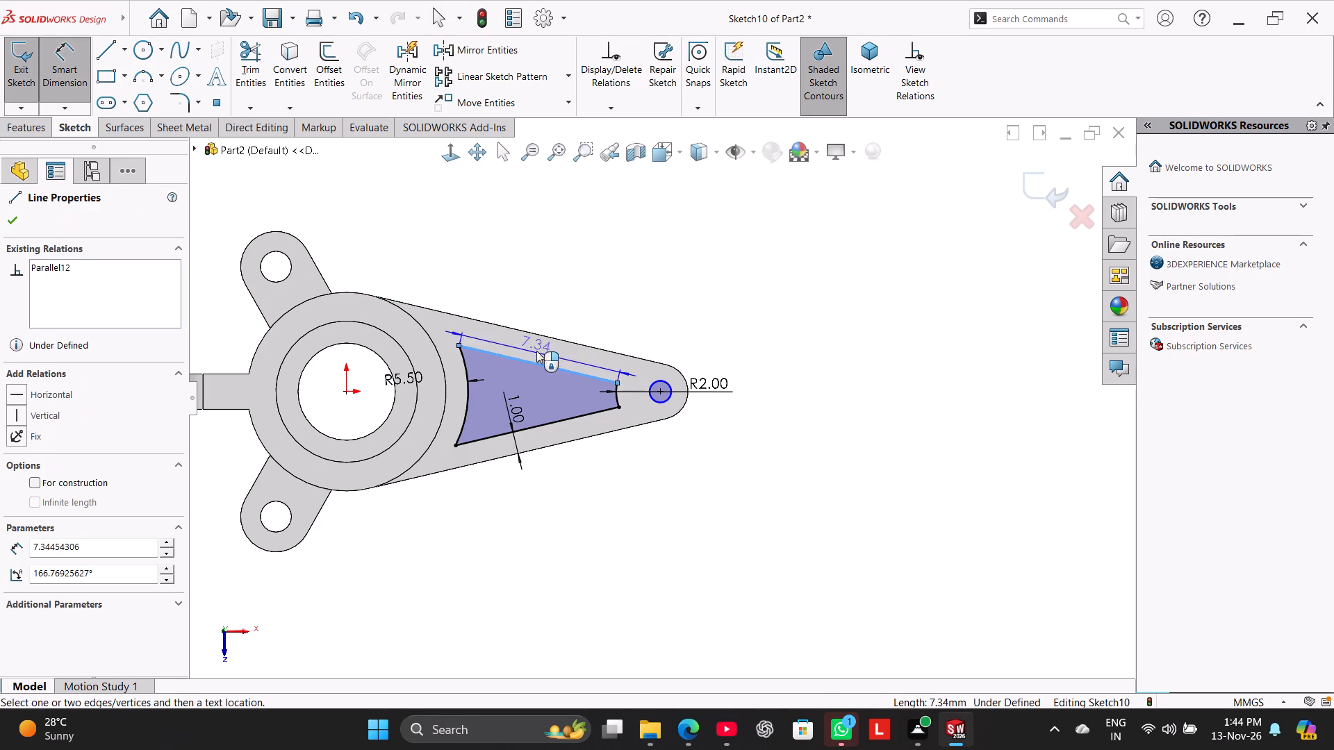
pyautogui.click(542, 334)
pyautogui.click(563, 306)
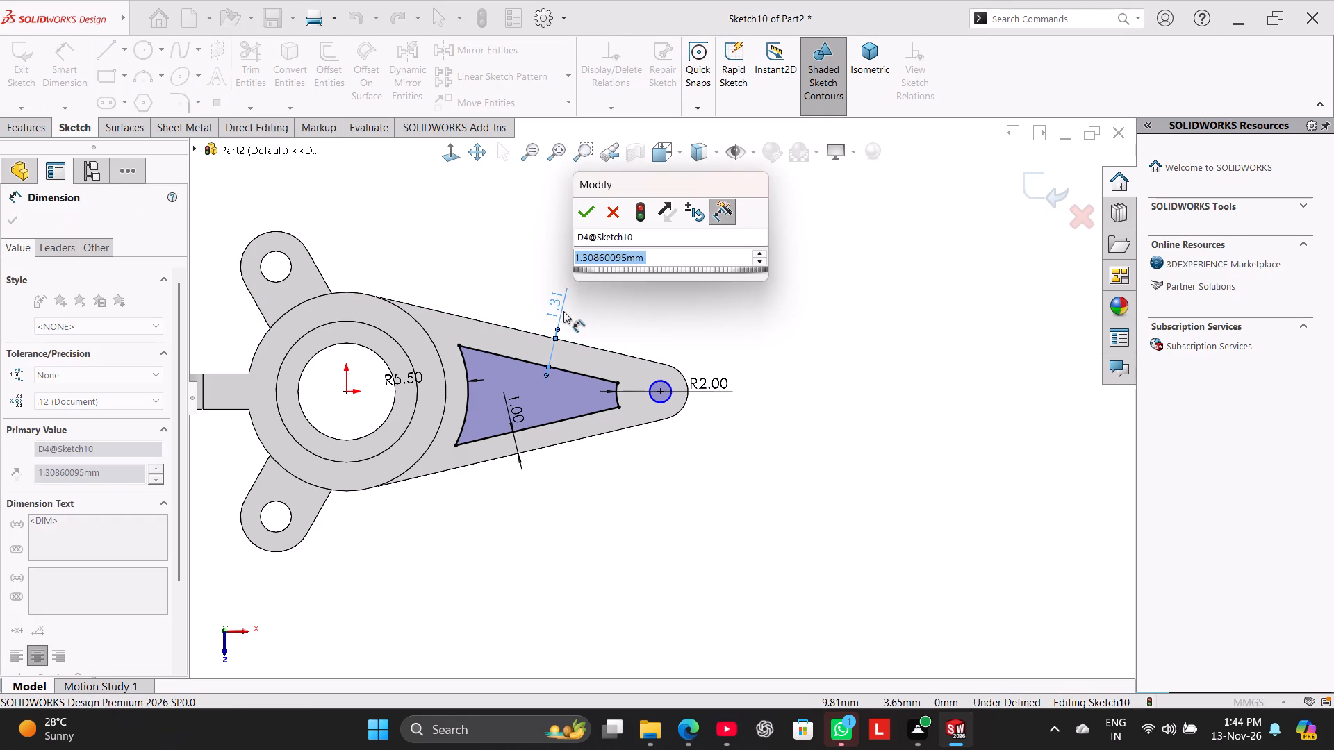
pyautogui.press('1')
pyautogui.press('Return')
pyautogui.rightClick(700, 300)
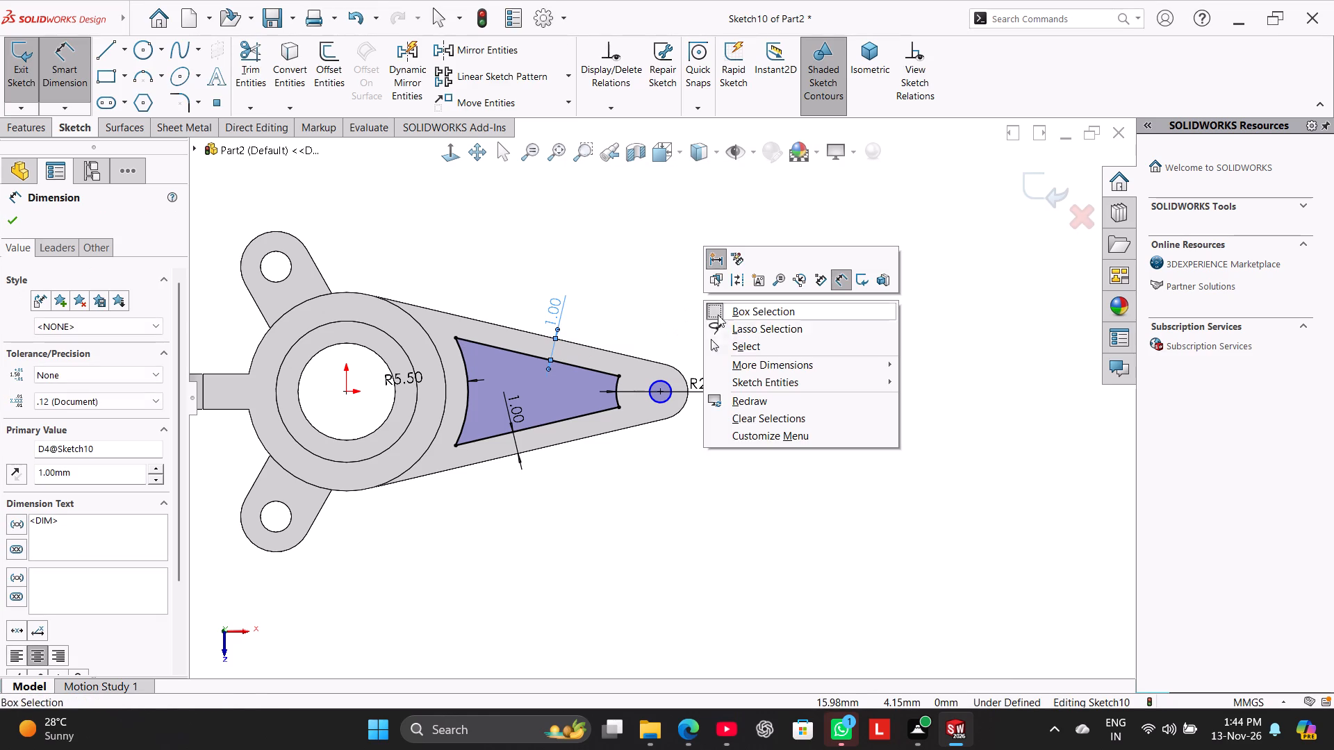
pyautogui.click(747, 342)
# Dimension the small circle at the arm's tip with a diameter of 1.2 mm.
pyautogui.click(55, 54)
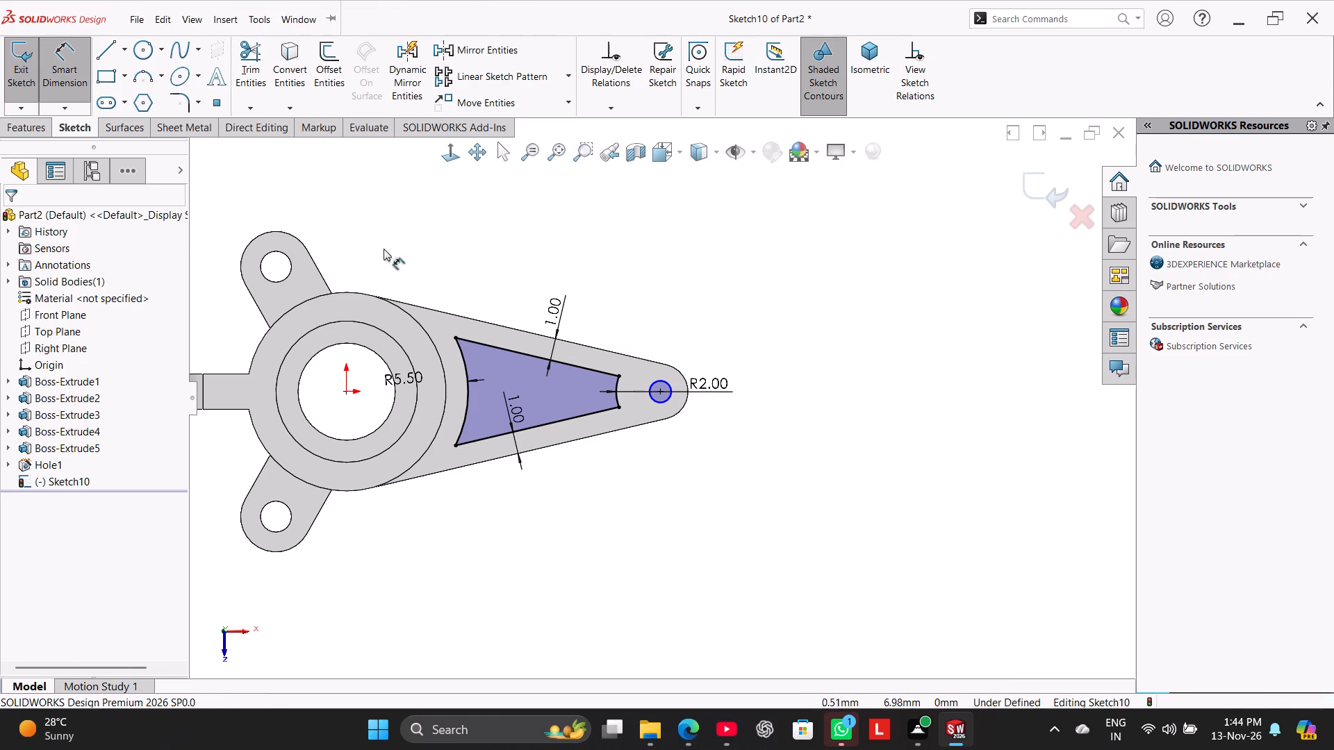
pyautogui.click(659, 383)
pyautogui.click(727, 283)
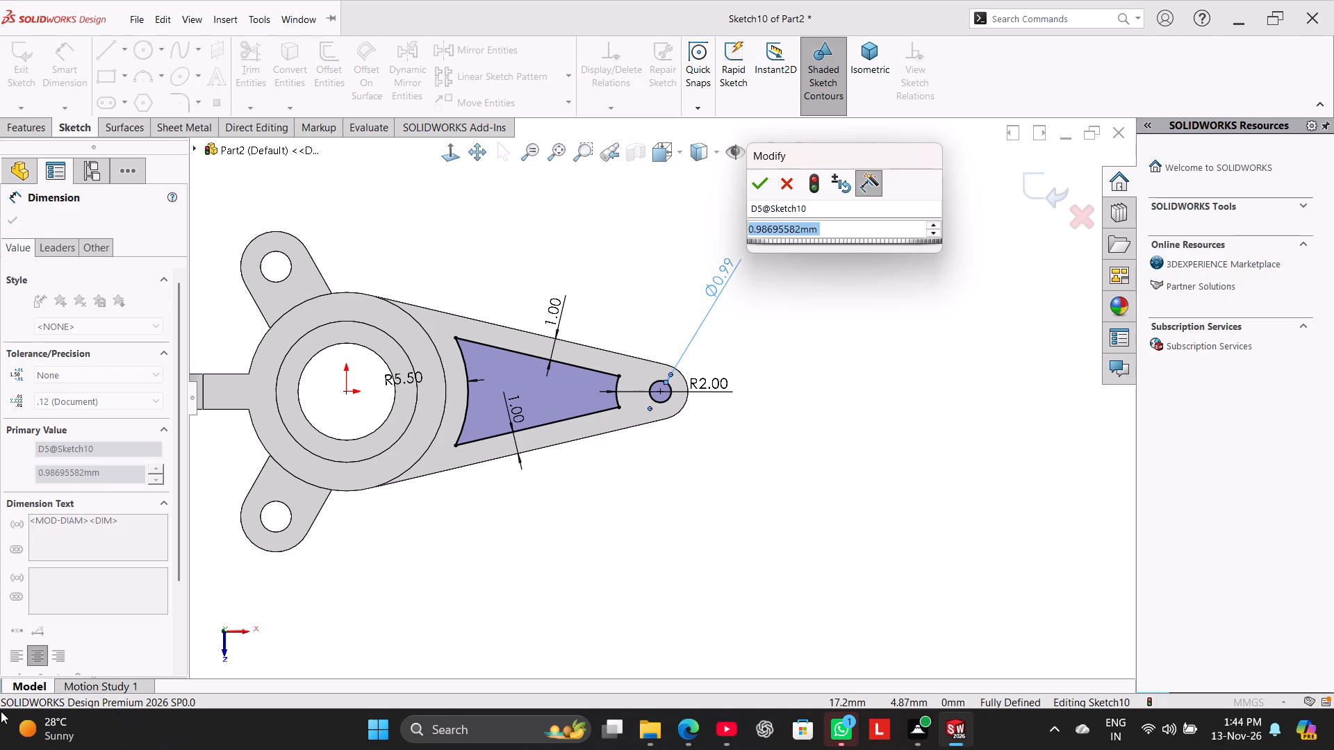
pyautogui.press('1')
pyautogui.write('.2')
pyautogui.press('Return')
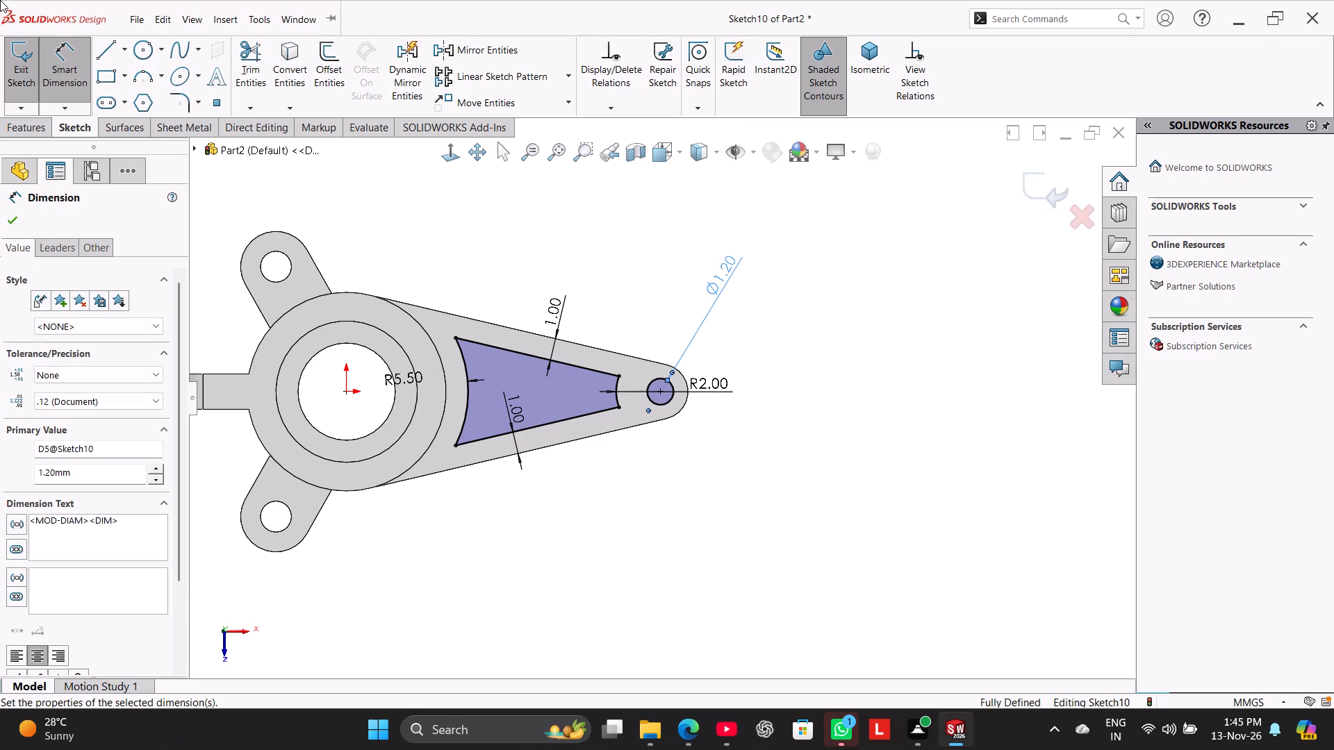
pyautogui.rightClick(901, 326)
pyautogui.click(972, 370)
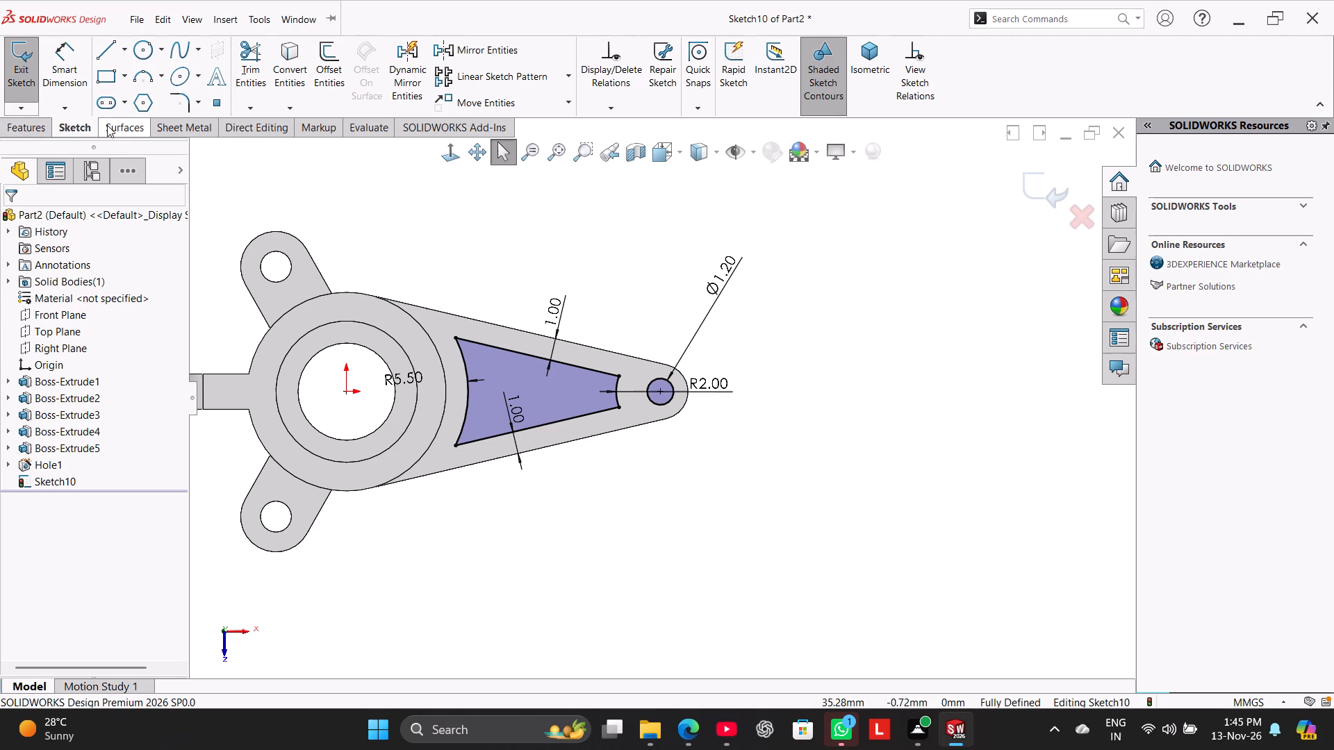
# Round all four corners of the pocket outline with 0.3 mm sketch fillets.
pyautogui.click(185, 98)
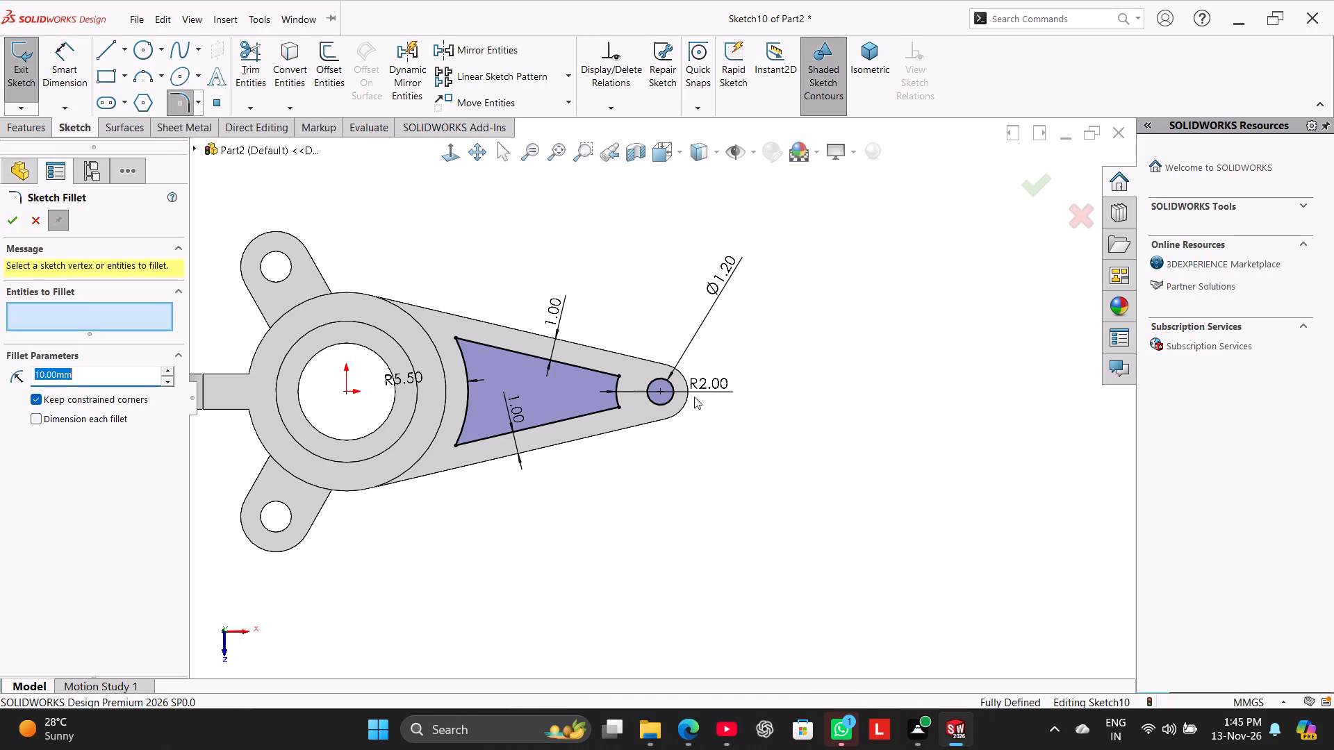
pyautogui.write('0.3')
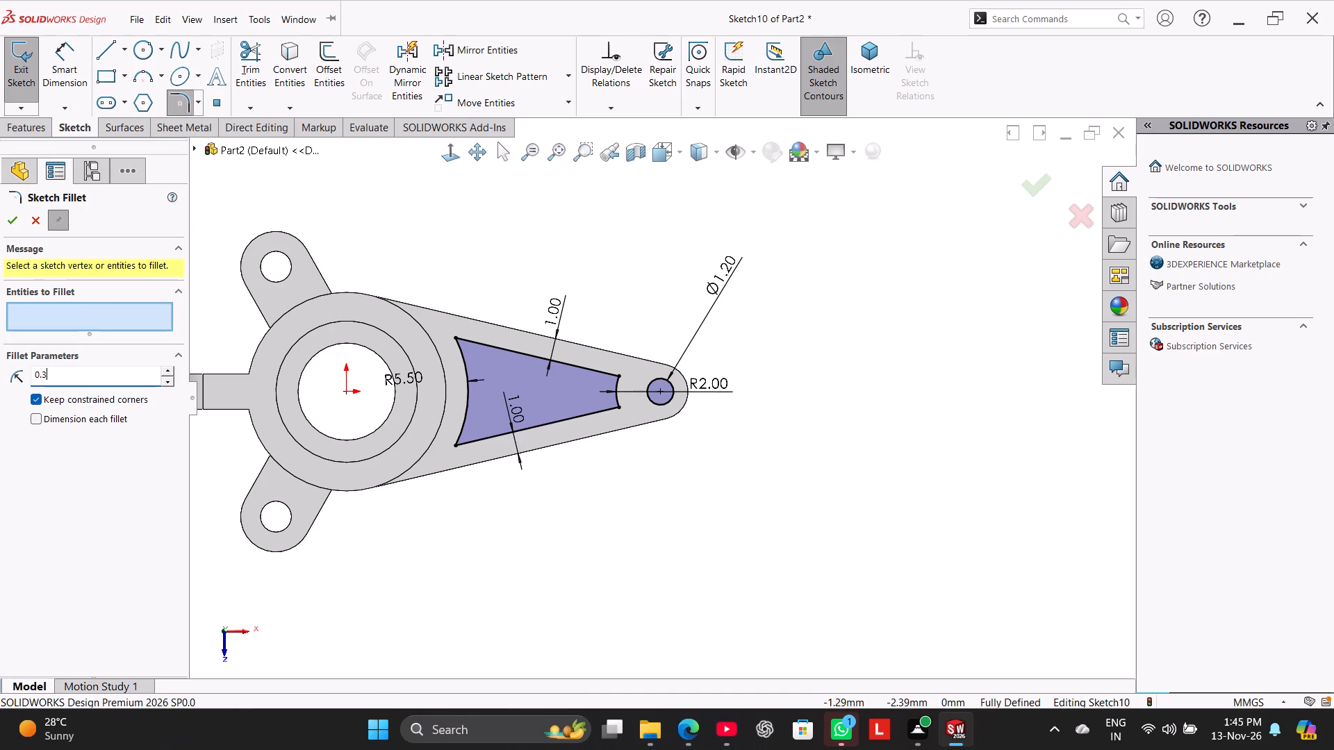
pyautogui.click(618, 409)
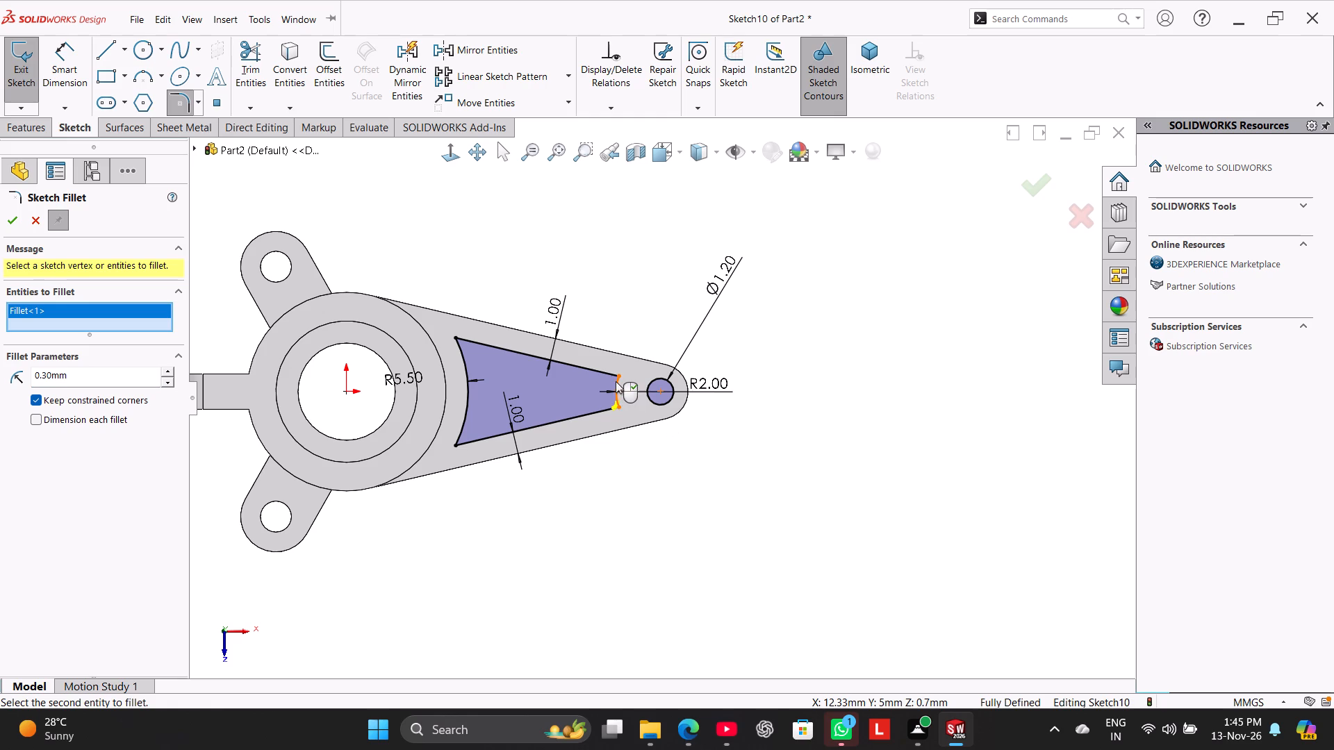
pyautogui.click(618, 376)
pyautogui.click(456, 447)
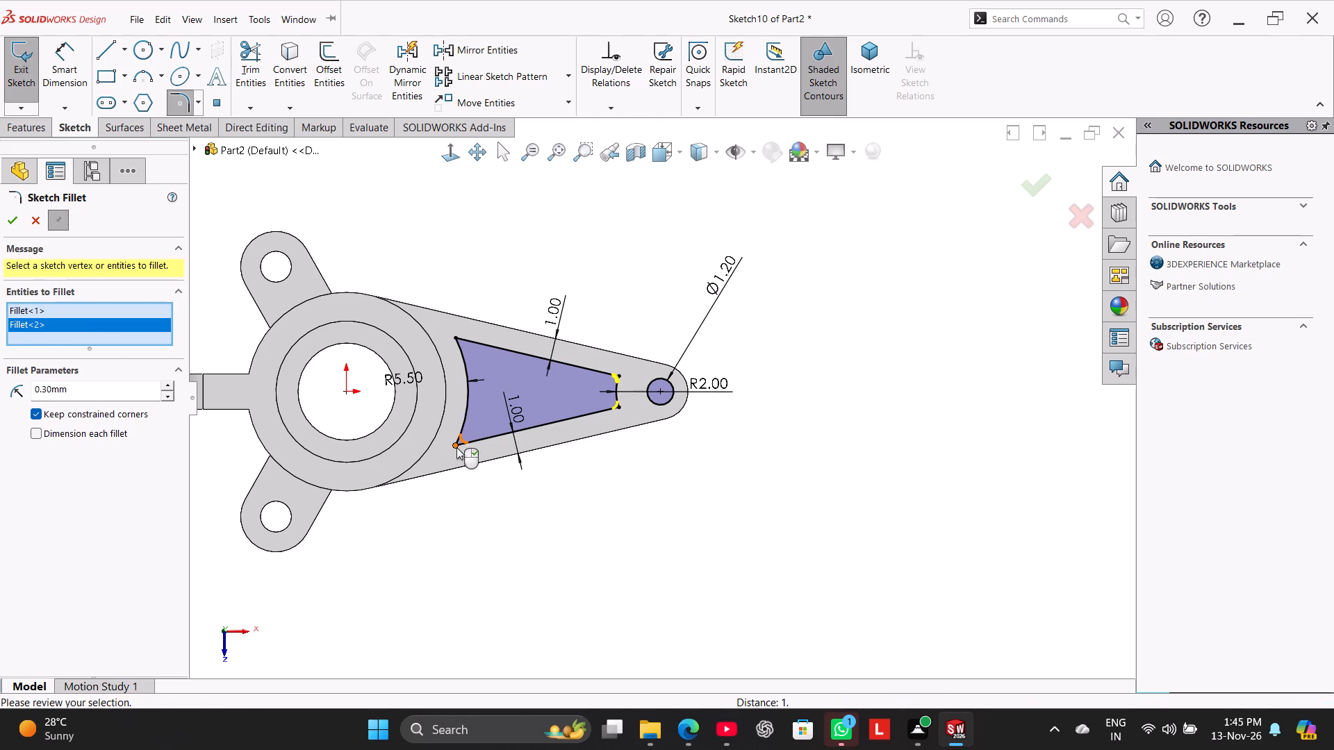
pyautogui.click(453, 338)
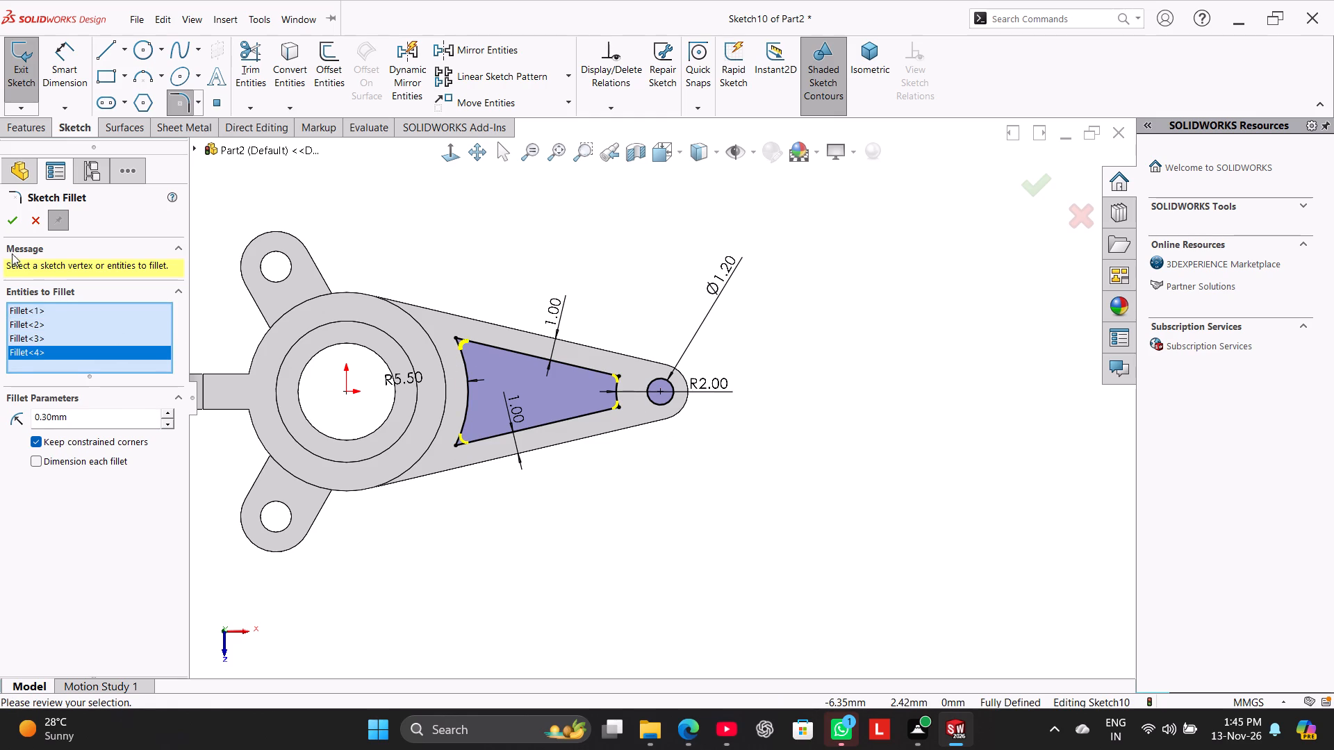
pyautogui.click(12, 225)
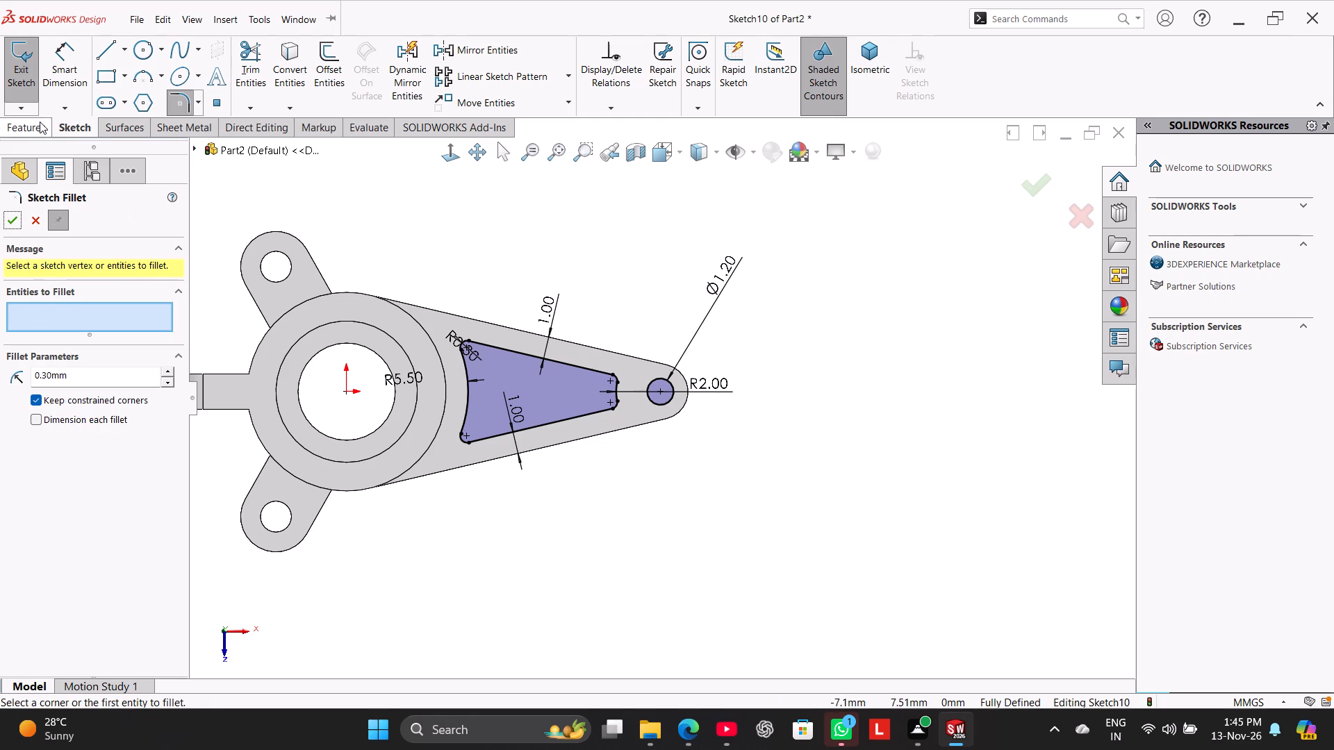
# Cut the filleted pocket and the tip hole through the arm with an Extruded Cut set to Through All - Both.
pyautogui.click(38, 122)
pyautogui.click(77, 122)
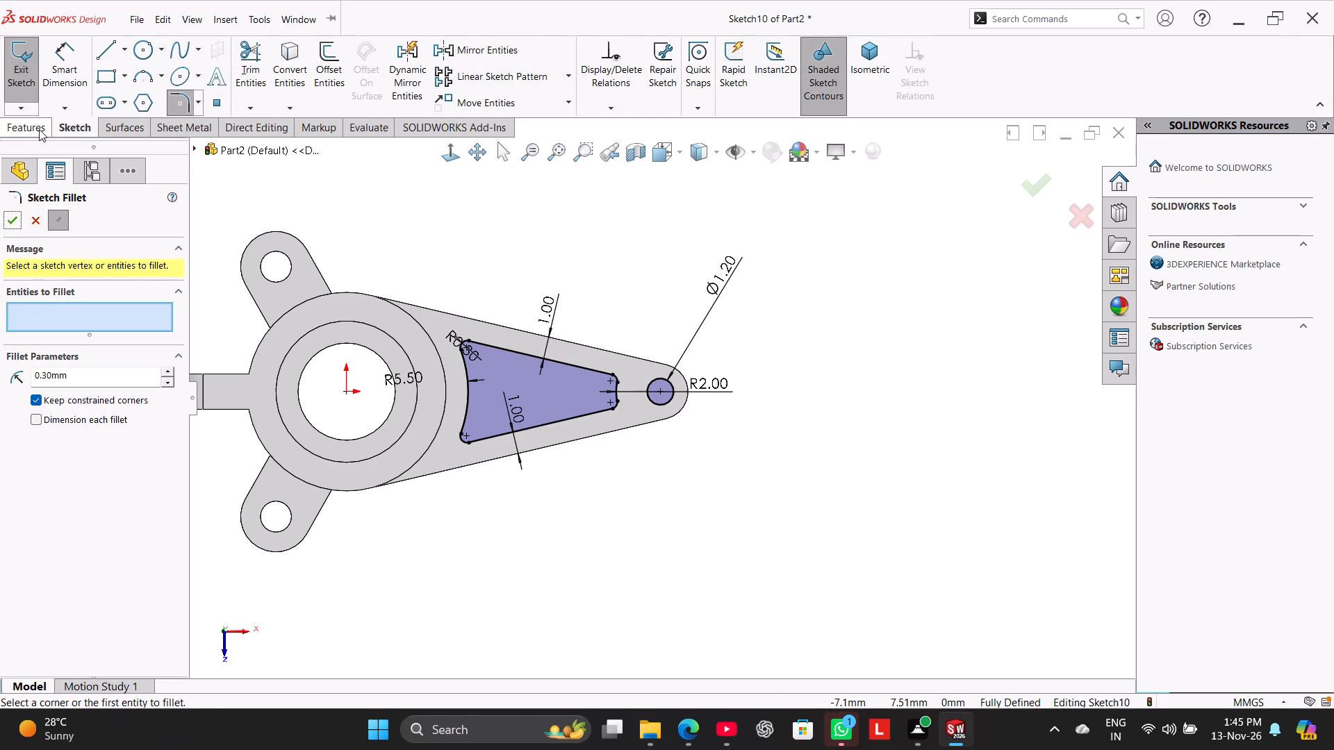
pyautogui.click(33, 85)
pyautogui.click(34, 133)
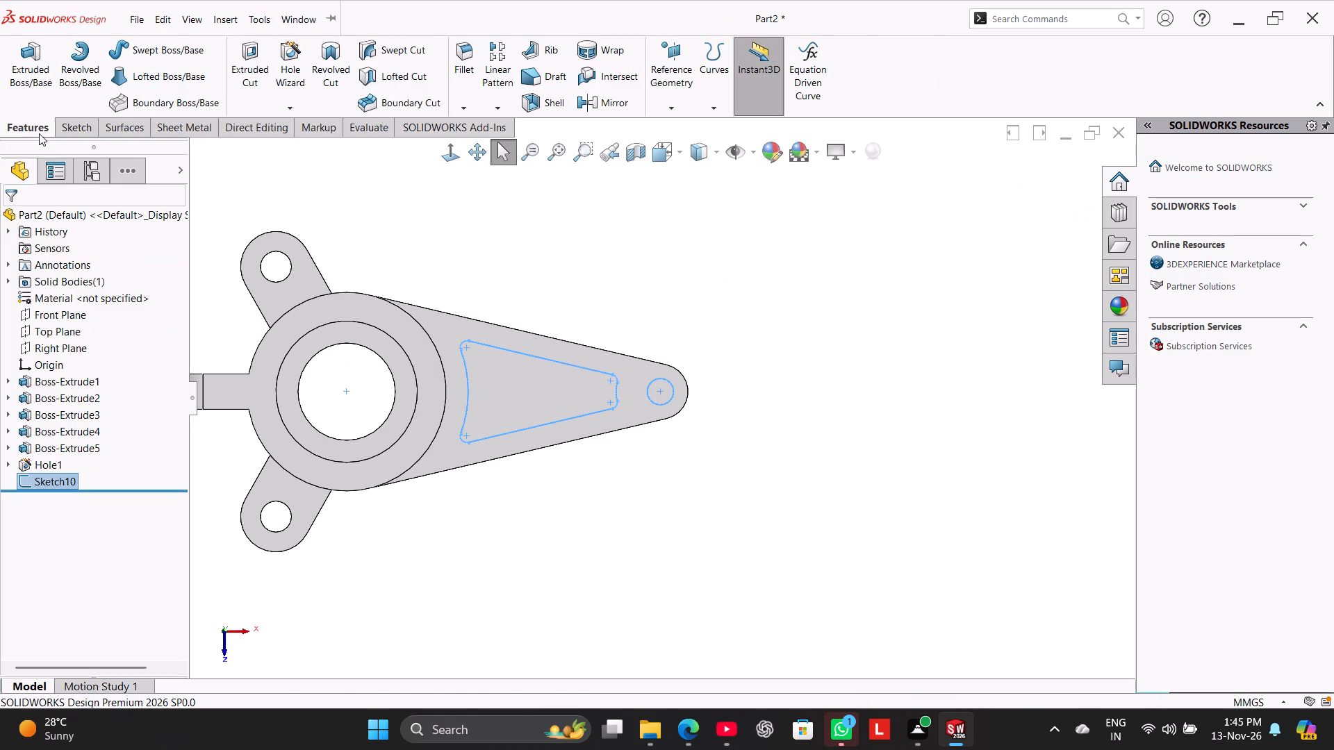
pyautogui.click(247, 64)
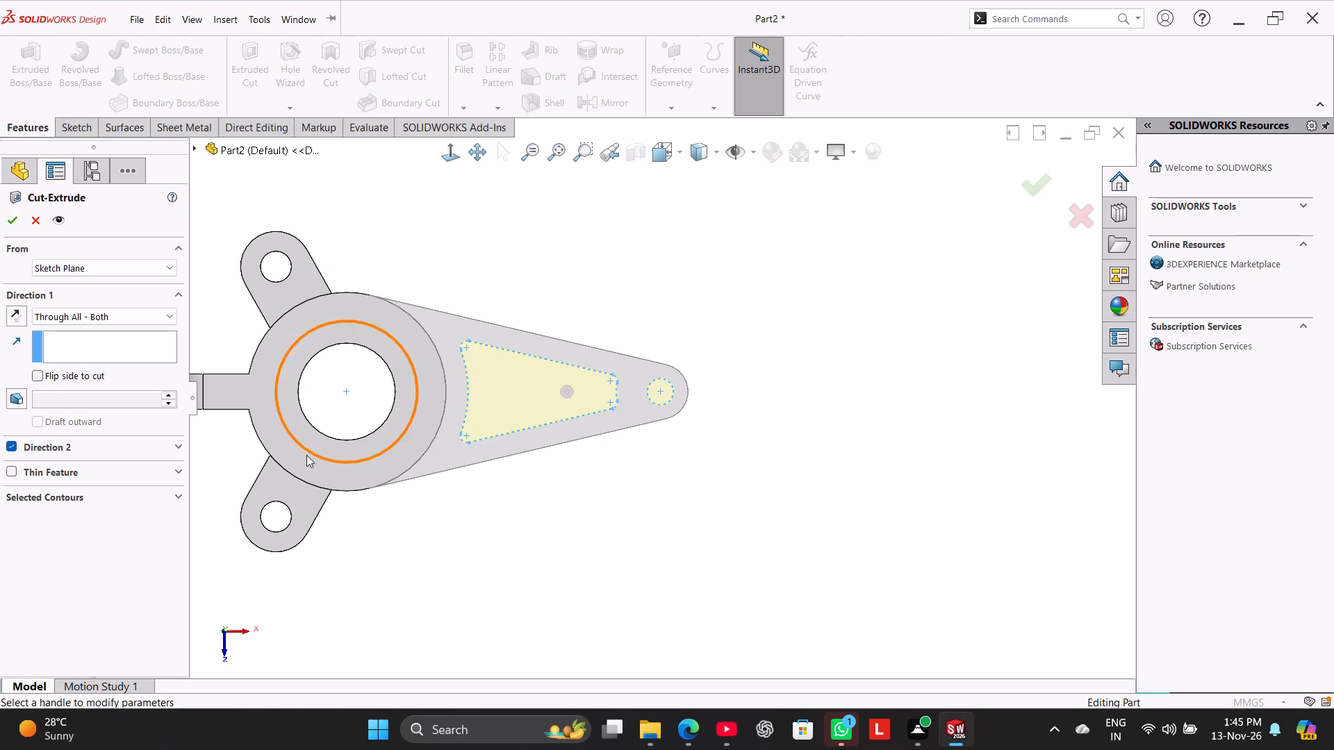
pyautogui.moveTo(402, 555); pyautogui.dragTo(389, 368, button='middle')
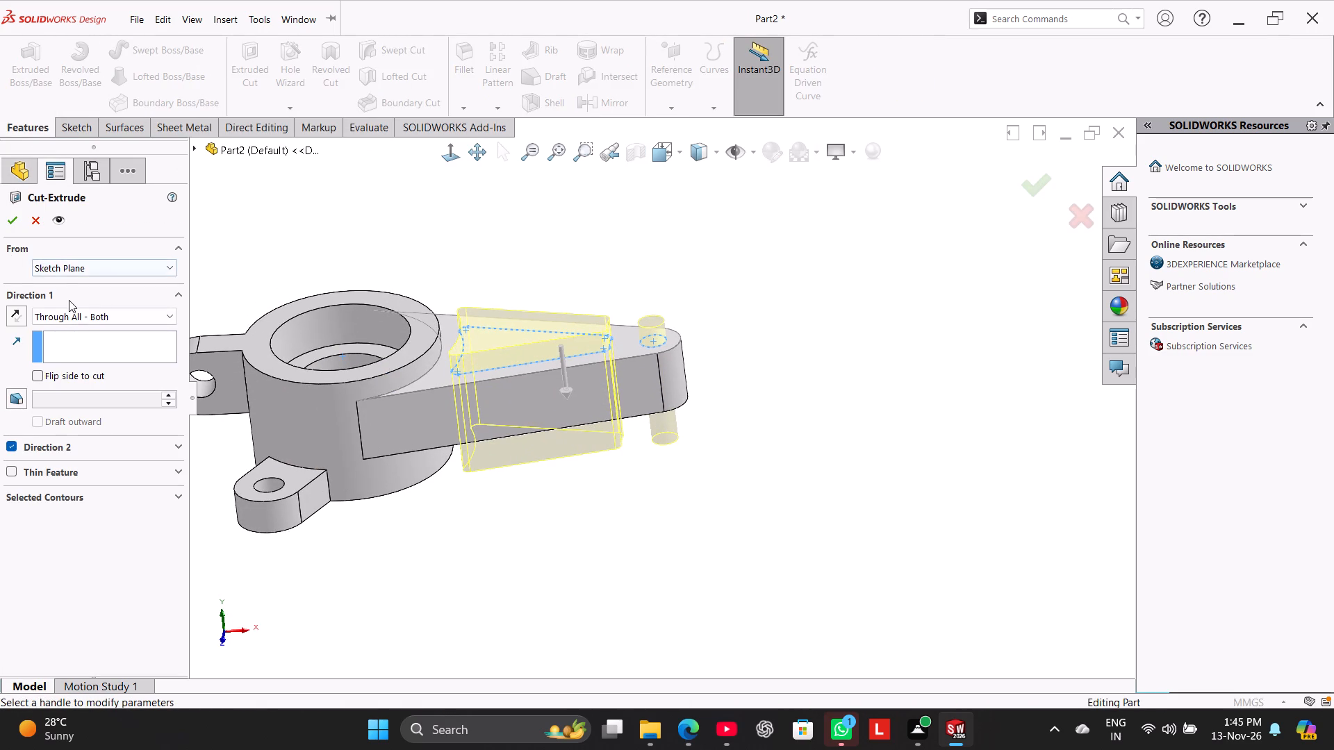
pyautogui.click(13, 224)
pyautogui.click(698, 262)
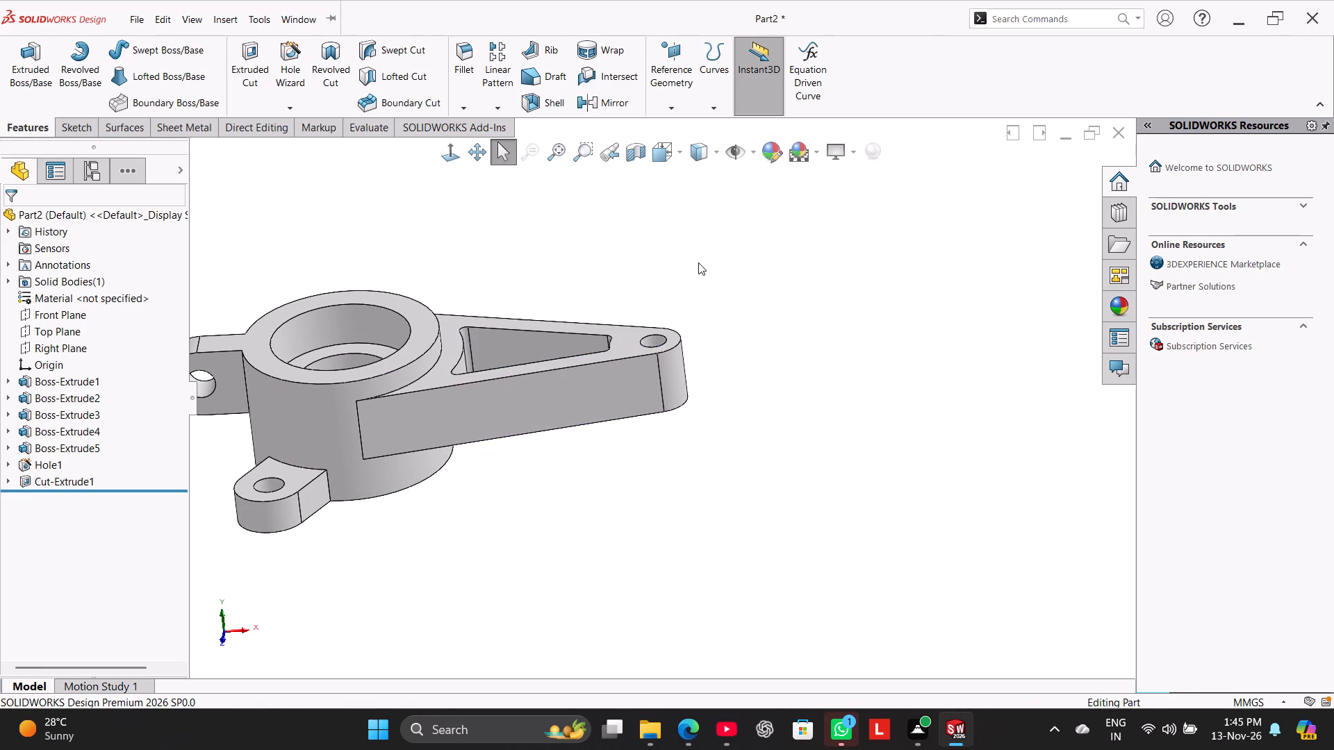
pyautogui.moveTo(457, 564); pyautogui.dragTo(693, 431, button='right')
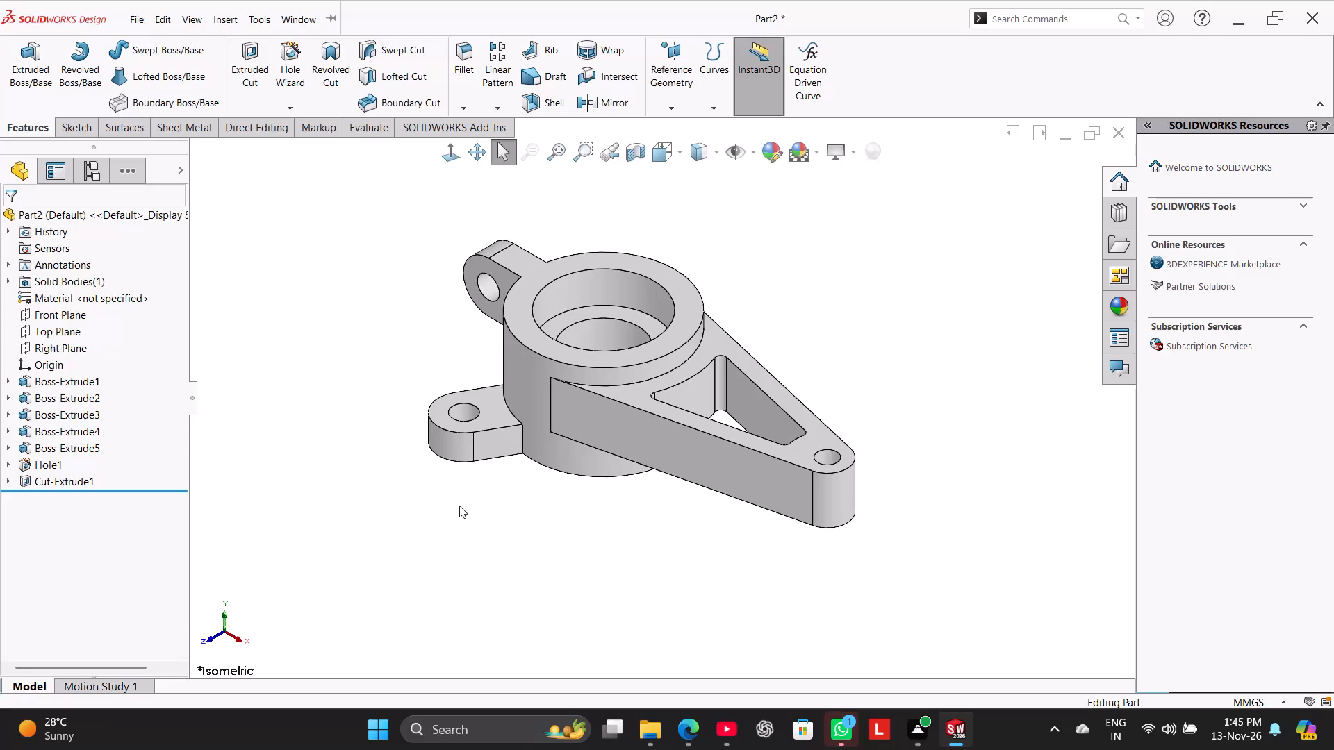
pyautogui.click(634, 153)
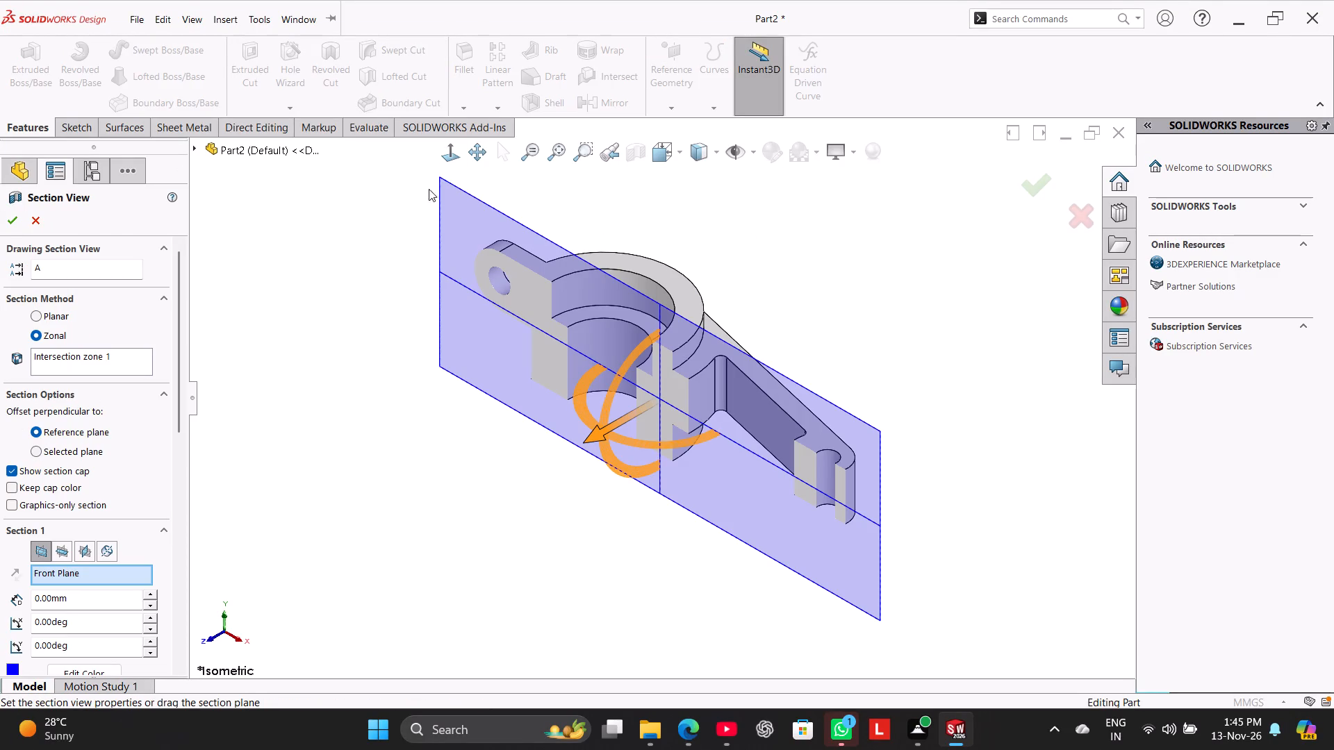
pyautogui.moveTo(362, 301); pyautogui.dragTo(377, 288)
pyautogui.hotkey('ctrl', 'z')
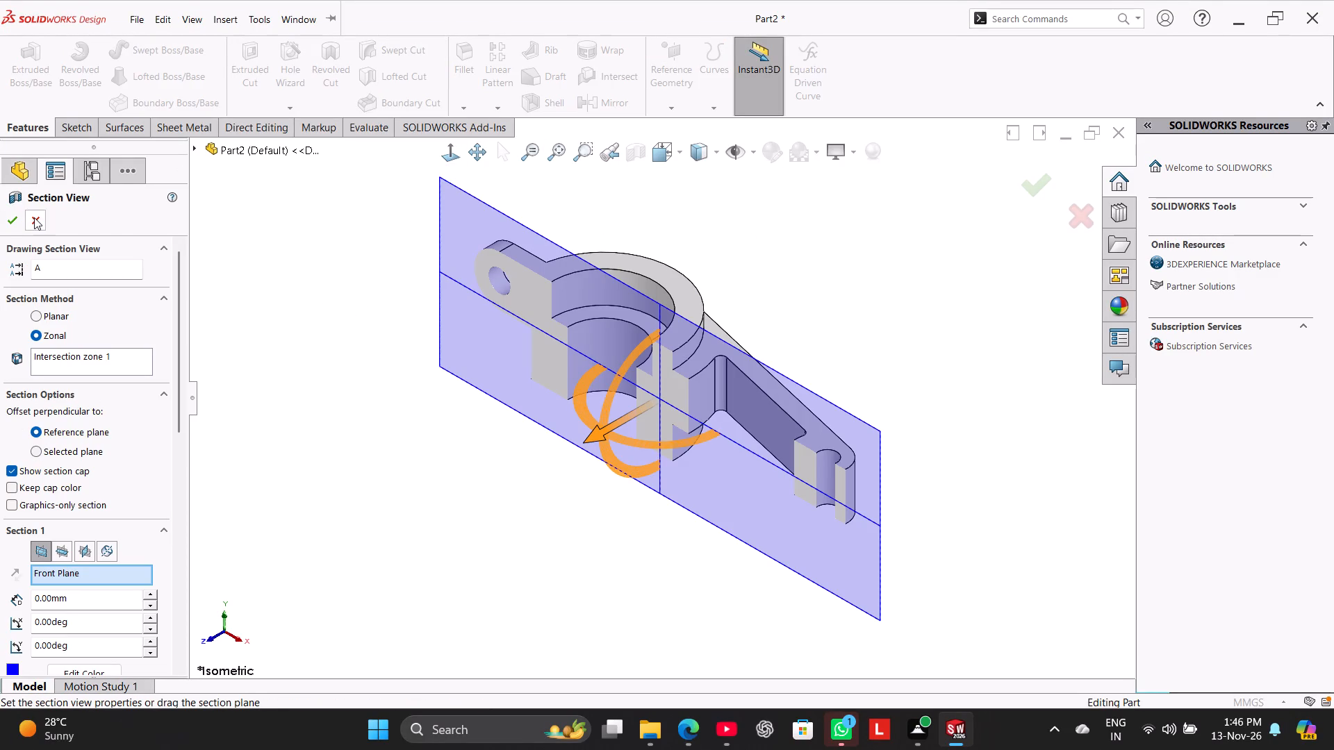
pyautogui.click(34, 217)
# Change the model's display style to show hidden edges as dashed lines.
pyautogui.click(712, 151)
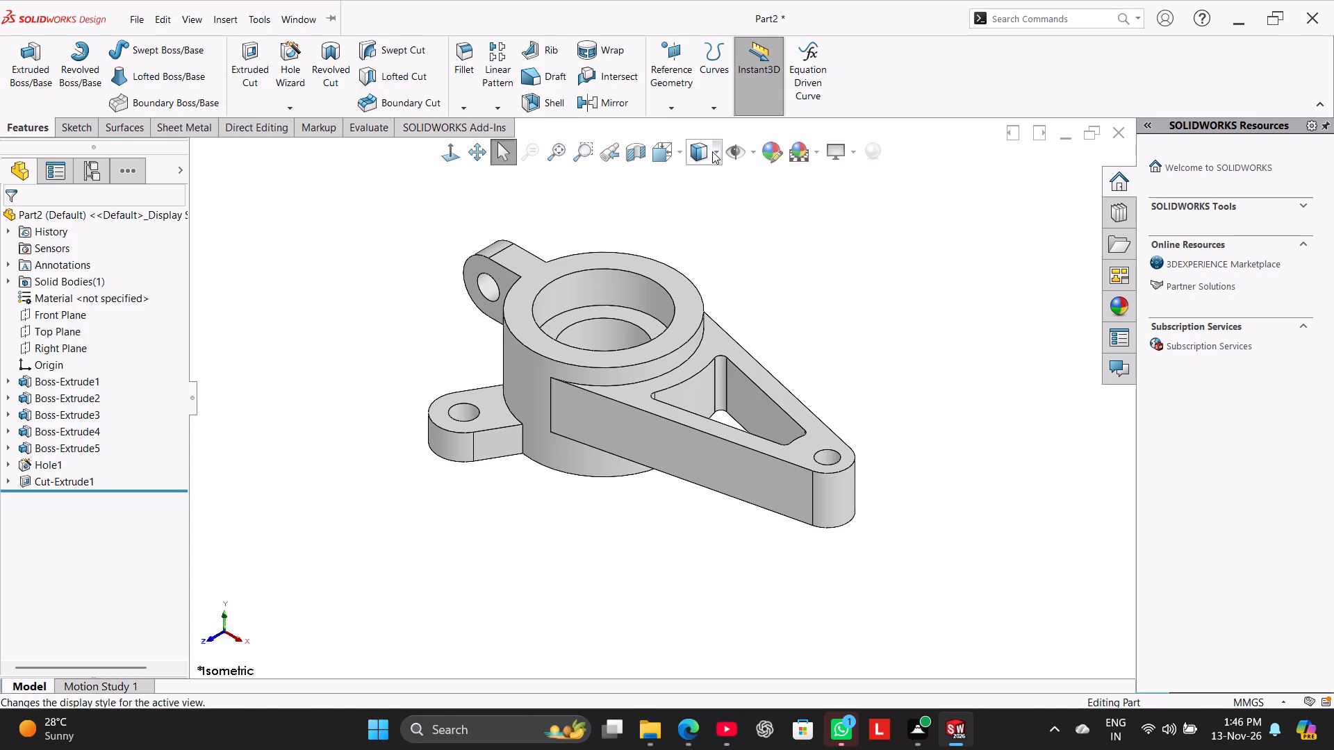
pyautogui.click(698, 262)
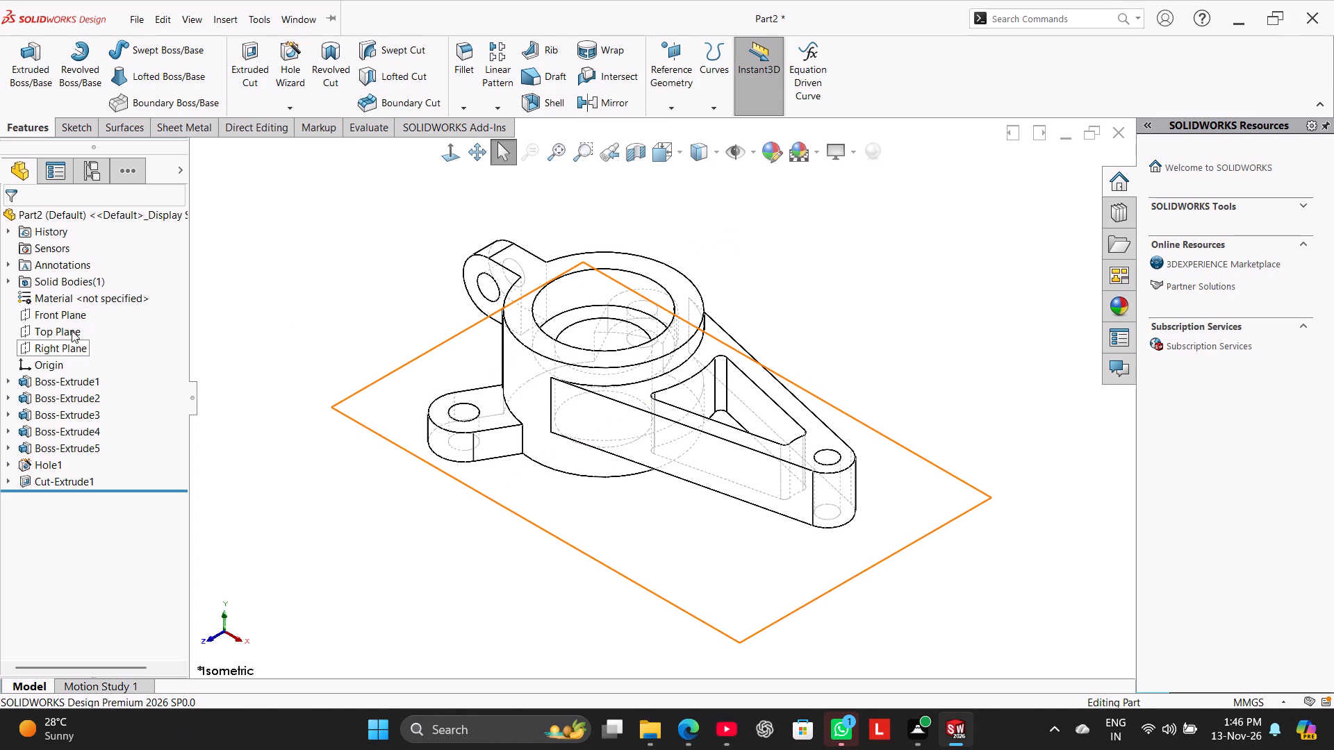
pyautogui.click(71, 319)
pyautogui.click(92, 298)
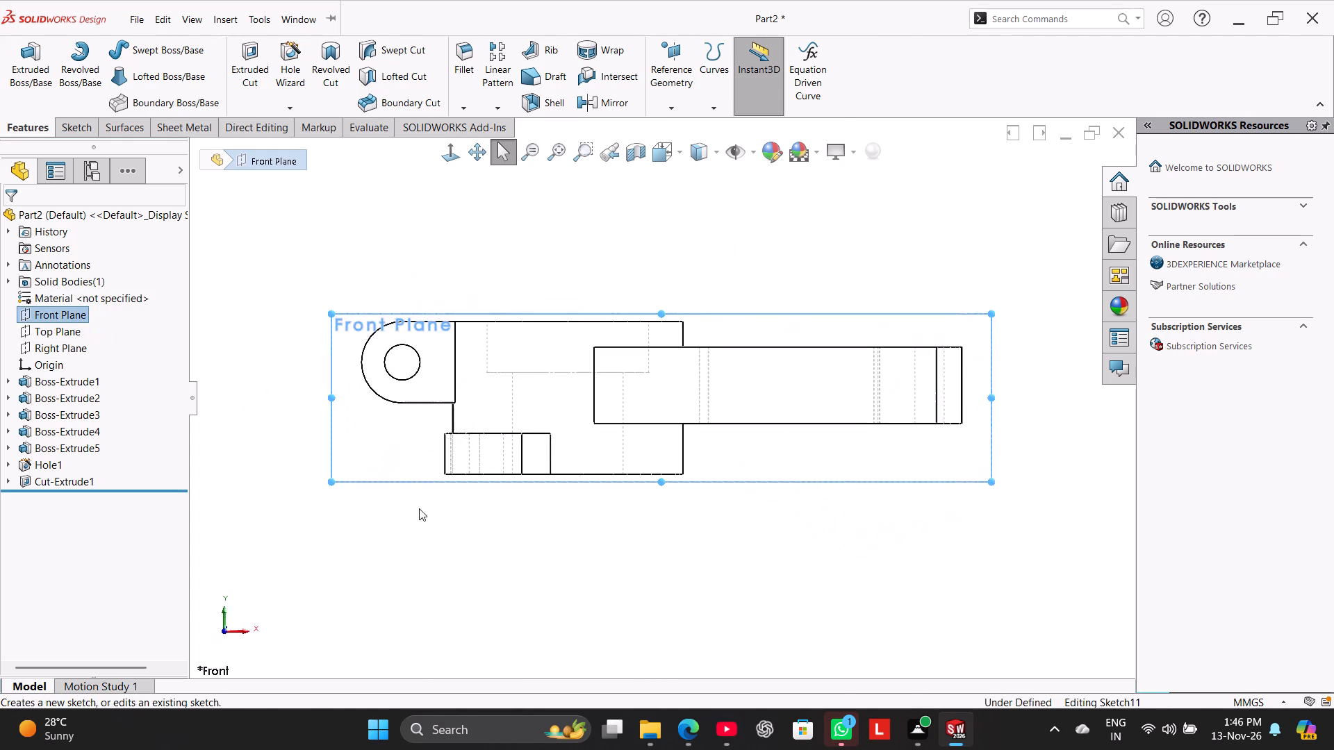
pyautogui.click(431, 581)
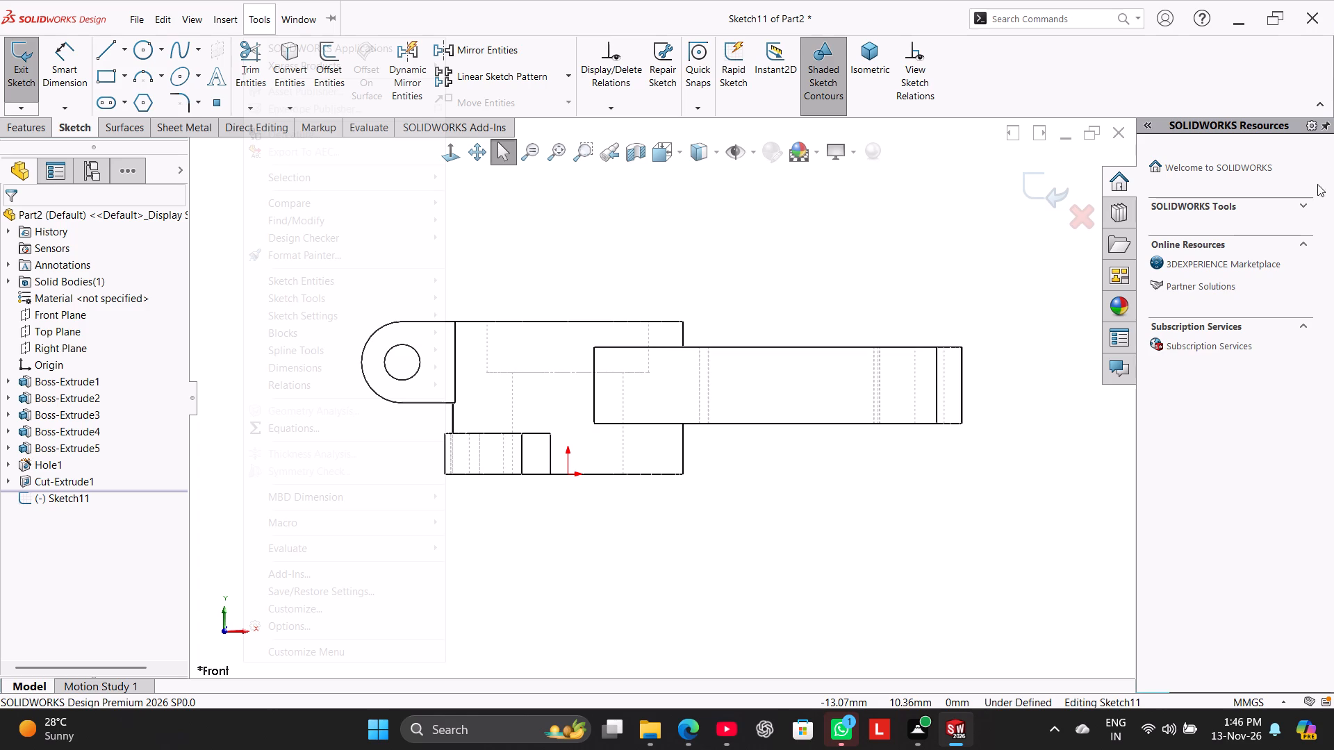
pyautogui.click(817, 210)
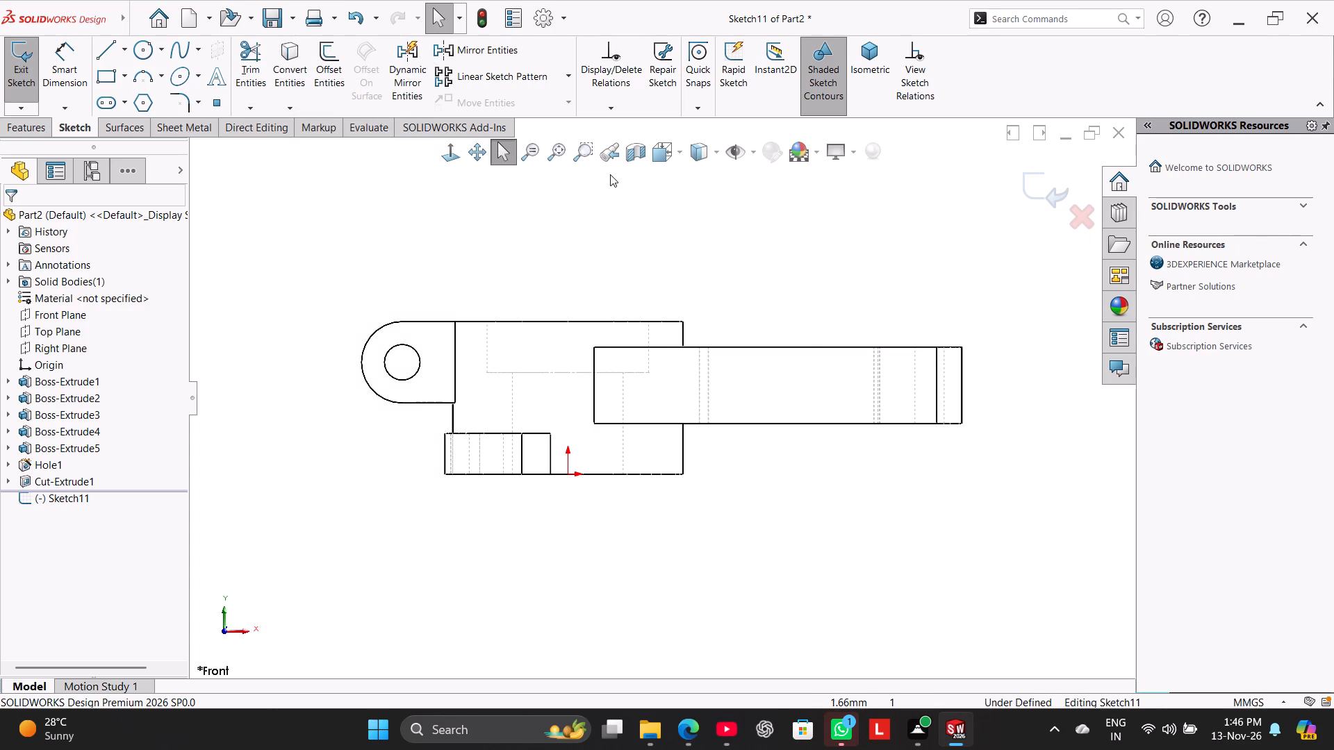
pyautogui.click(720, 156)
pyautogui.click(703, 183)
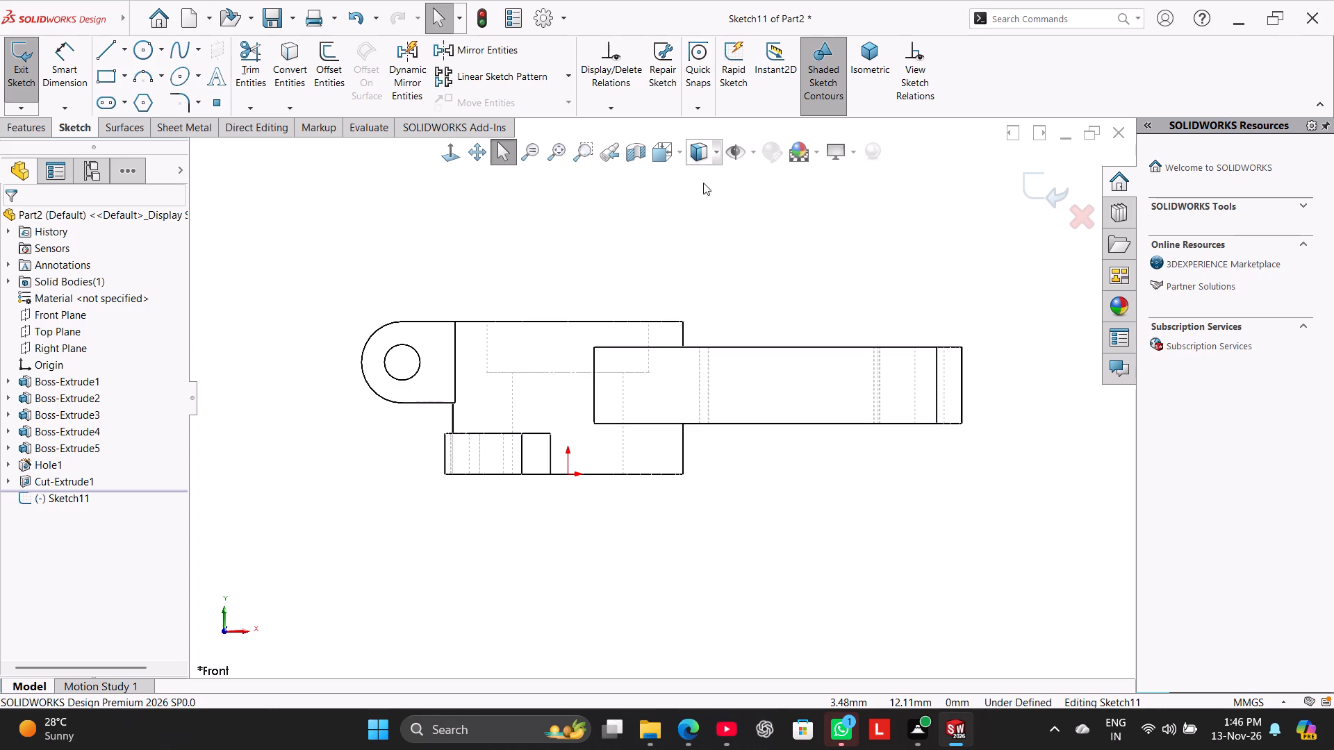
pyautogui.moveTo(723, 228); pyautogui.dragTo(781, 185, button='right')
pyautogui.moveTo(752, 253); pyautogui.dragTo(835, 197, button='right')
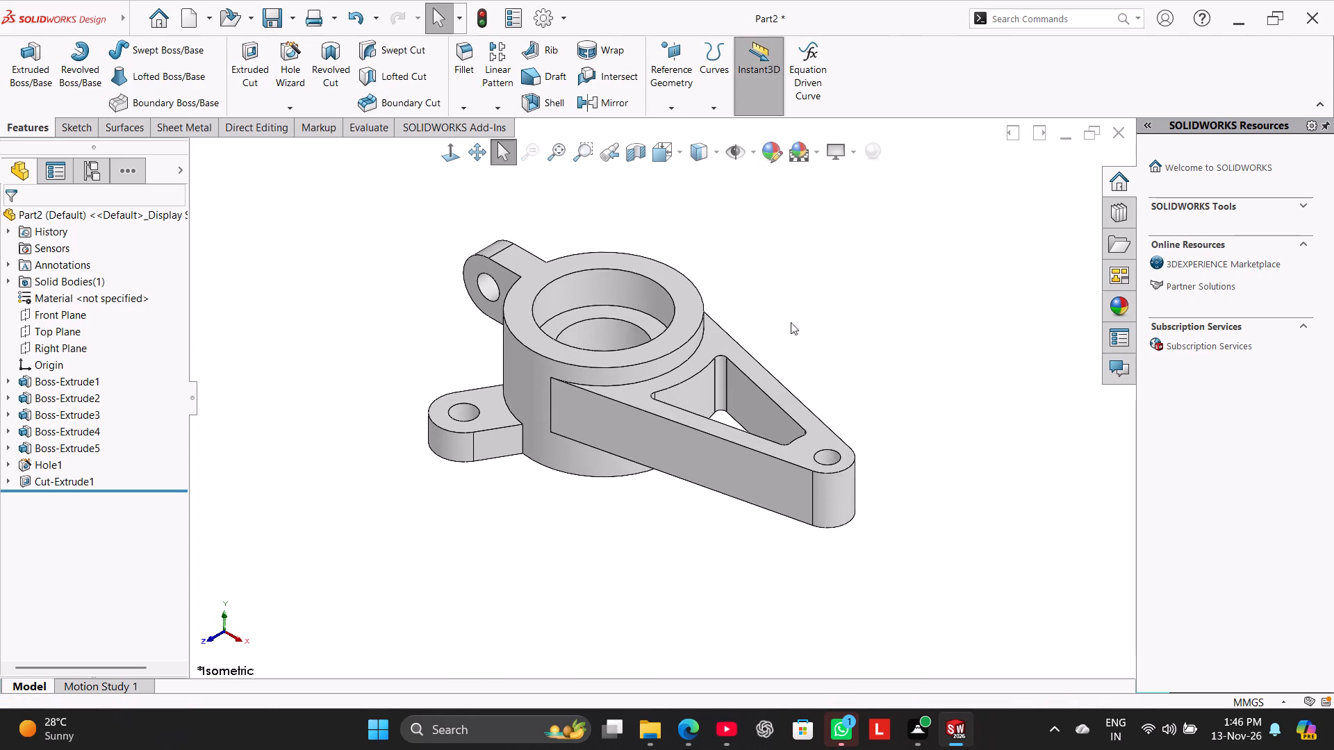
# Start a sketch on the arm's top face and convert the pocket's two curved end edges into sketch arcs.
pyautogui.moveTo(843, 357); pyautogui.dragTo(743, 479, button='middle')
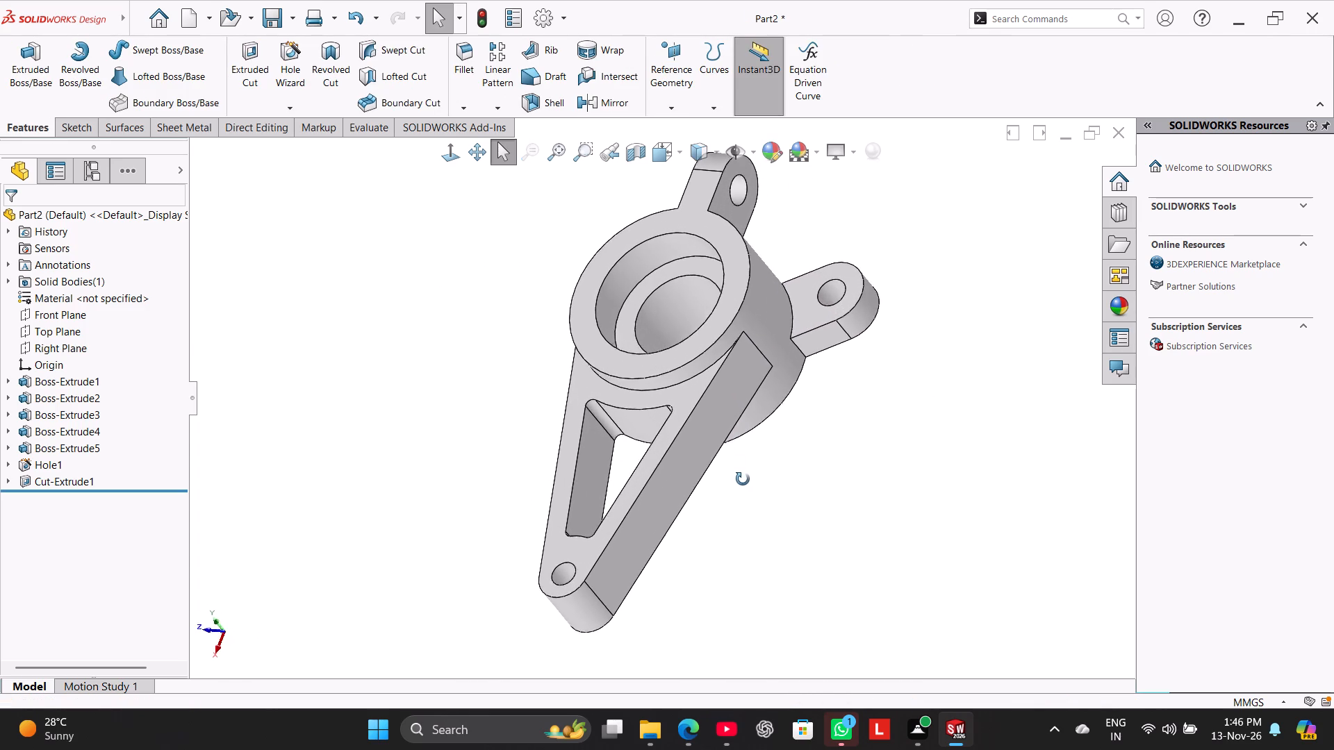
pyautogui.moveTo(743, 479); pyautogui.dragTo(765, 509, button='middle')
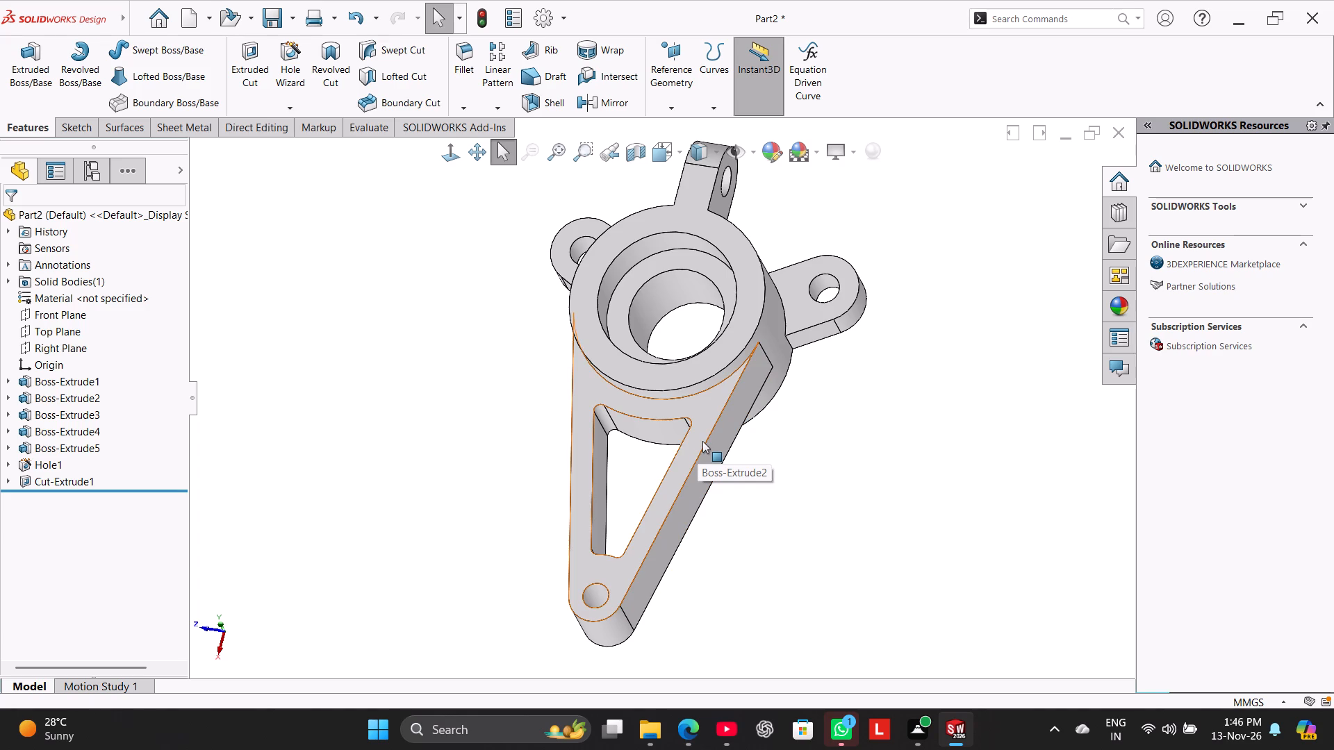
pyautogui.click(701, 440)
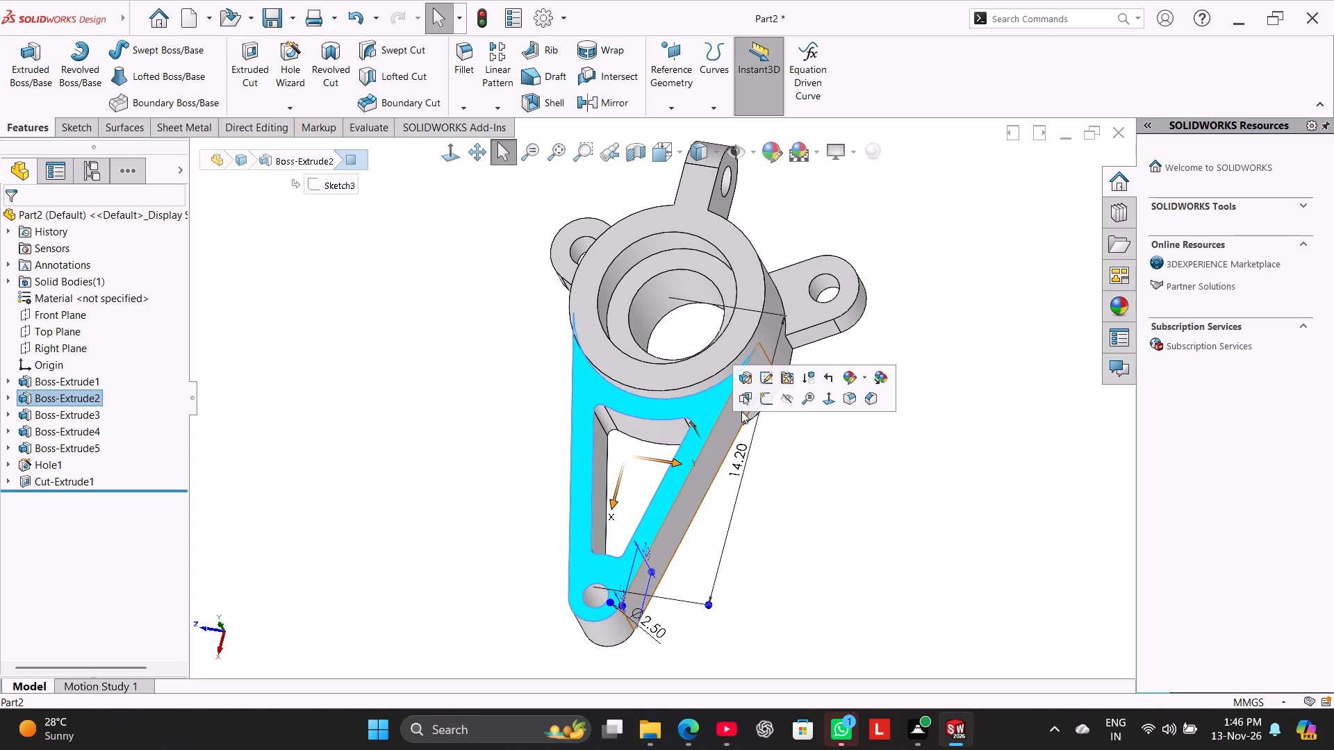
pyautogui.click(766, 401)
pyautogui.click(744, 184)
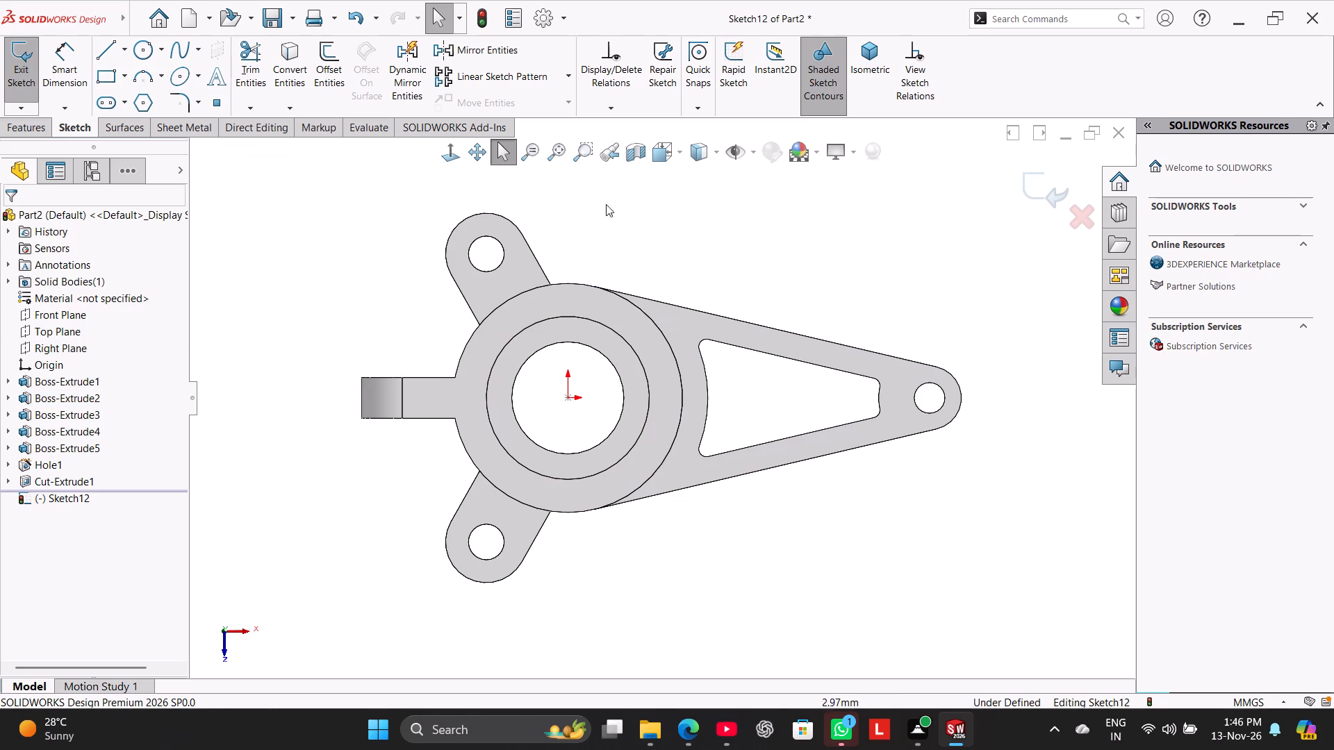
pyautogui.click(300, 65)
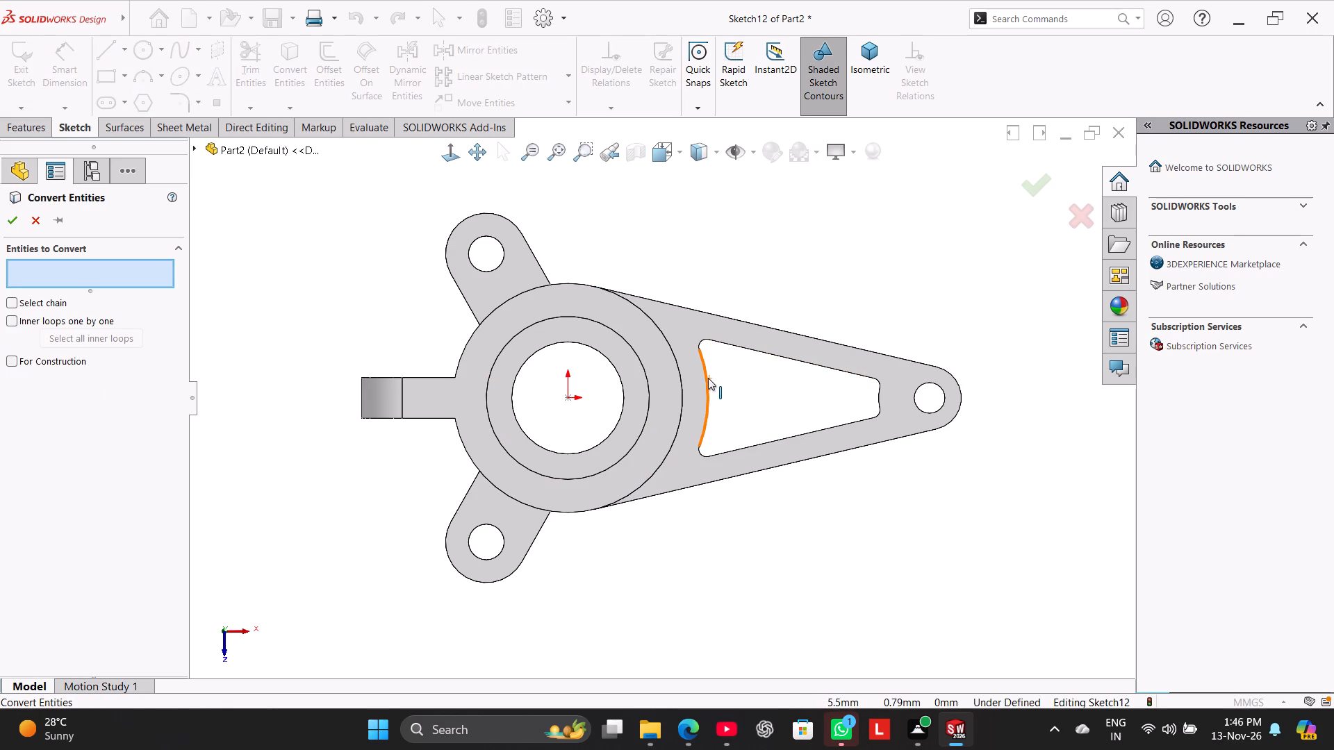
pyautogui.click(708, 378)
pyautogui.click(881, 401)
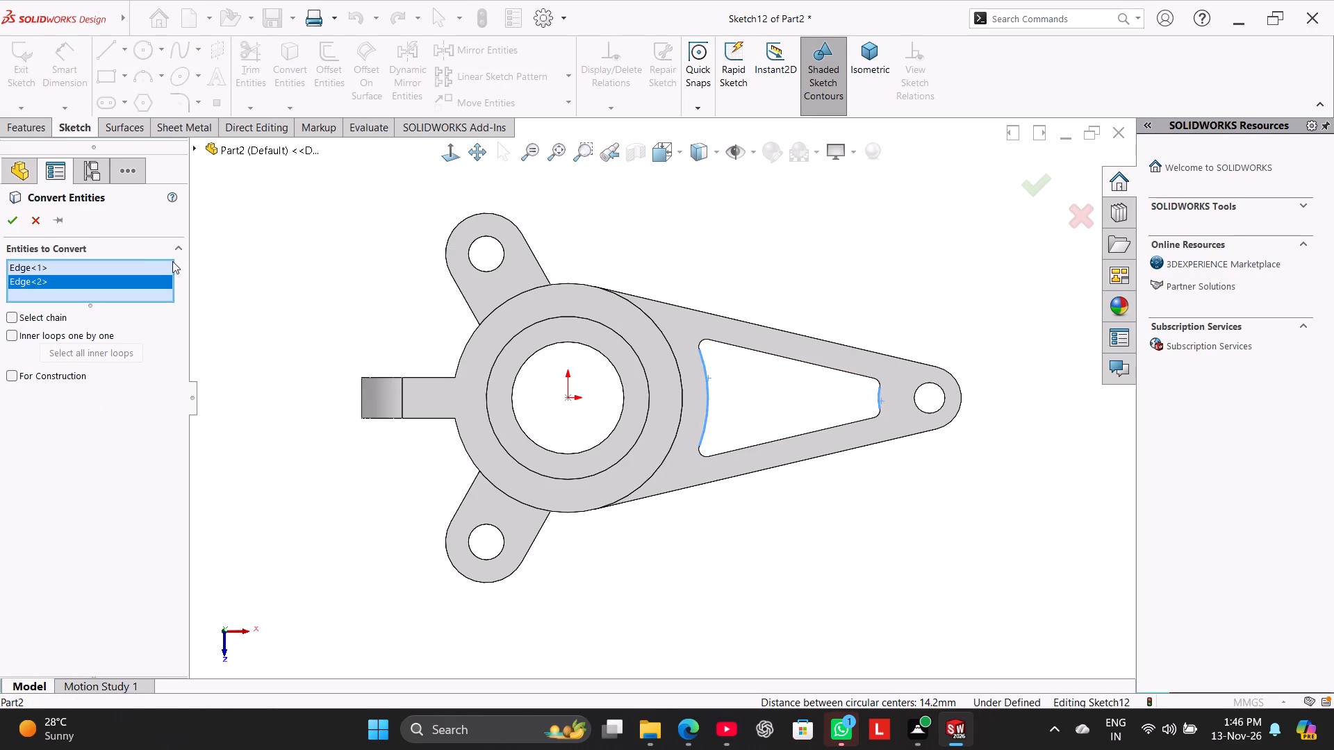
pyautogui.click(11, 221)
# Extend the upper ends of both converted arcs to meet the arm's upper outer edge.
pyautogui.moveTo(703, 351); pyautogui.dragTo(702, 339)
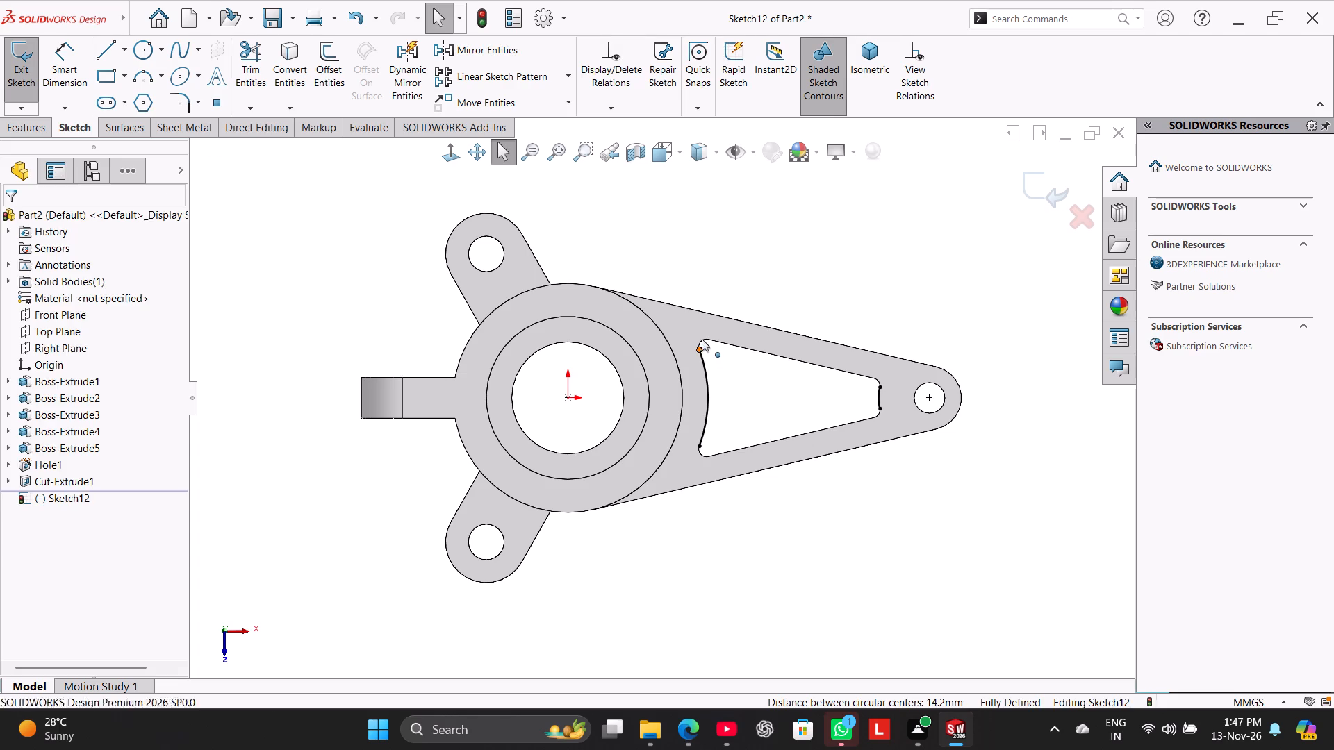
pyautogui.moveTo(702, 339); pyautogui.dragTo(689, 289)
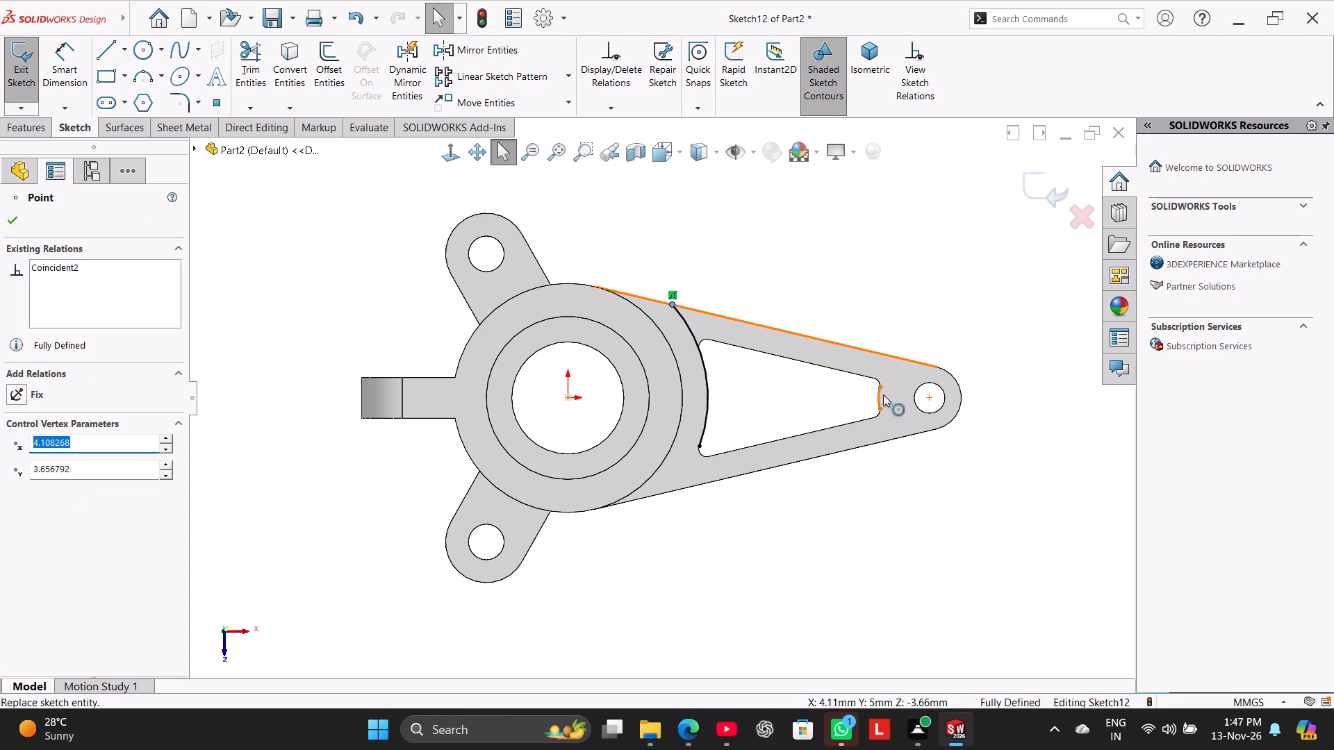
pyautogui.moveTo(887, 384); pyautogui.dragTo(919, 342)
pyautogui.click(841, 288)
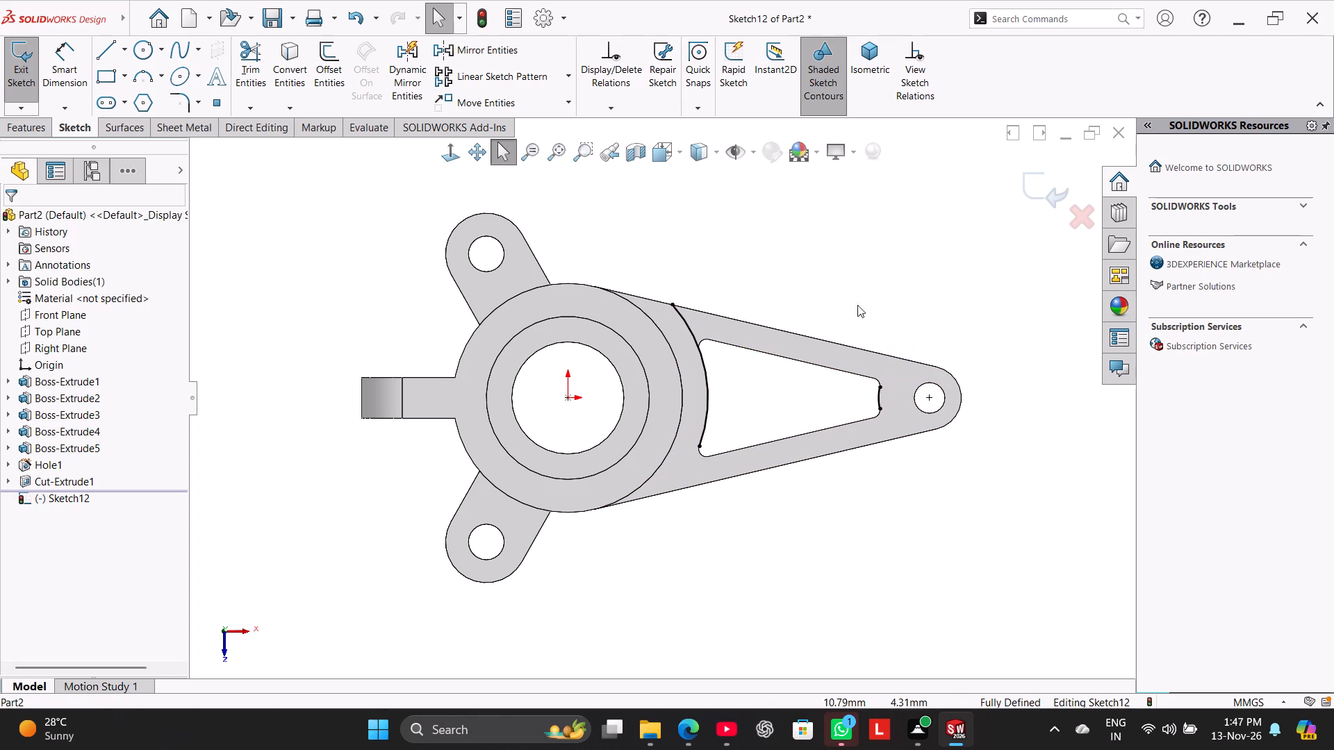
pyautogui.moveTo(880, 388); pyautogui.dragTo(899, 353)
pyautogui.click(821, 260)
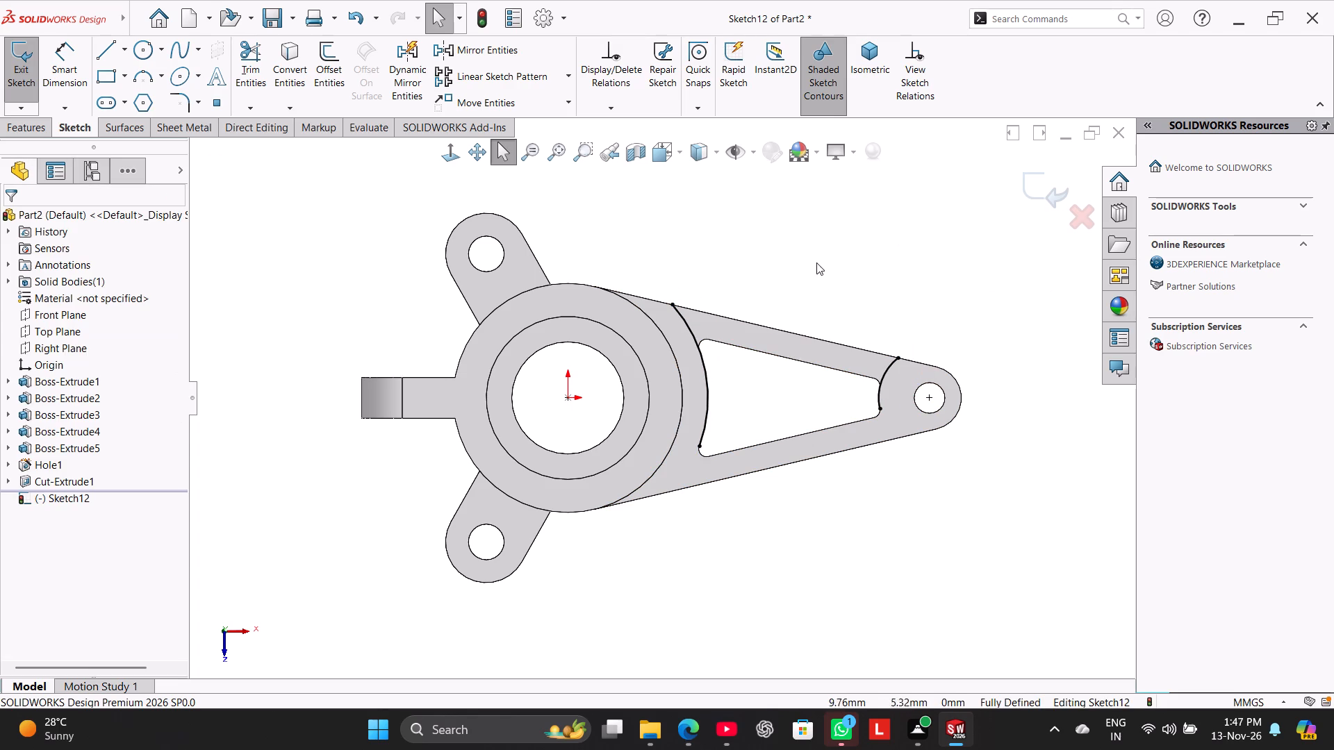
# Convert the arm's upper outer edge and the pocket's upper slanted edge into sketch lines.
pyautogui.click(296, 74)
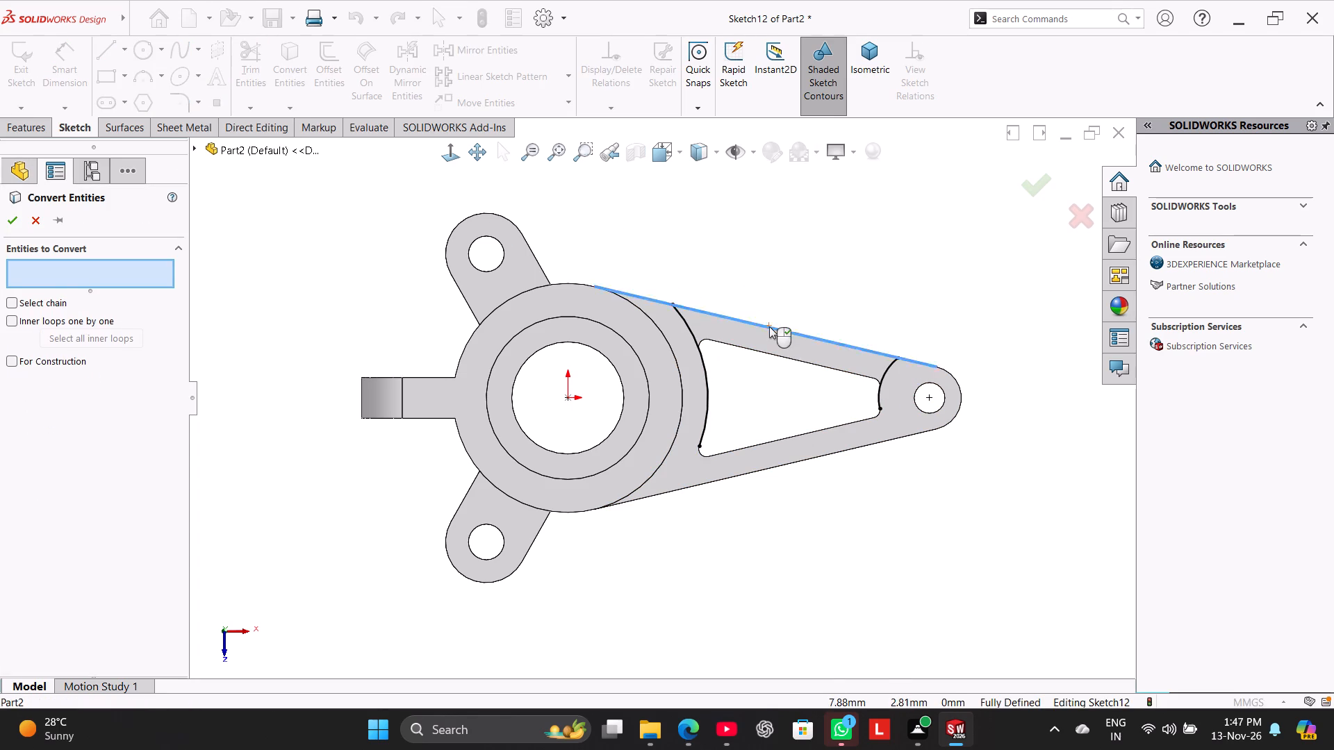
pyautogui.click(768, 326)
pyautogui.click(775, 356)
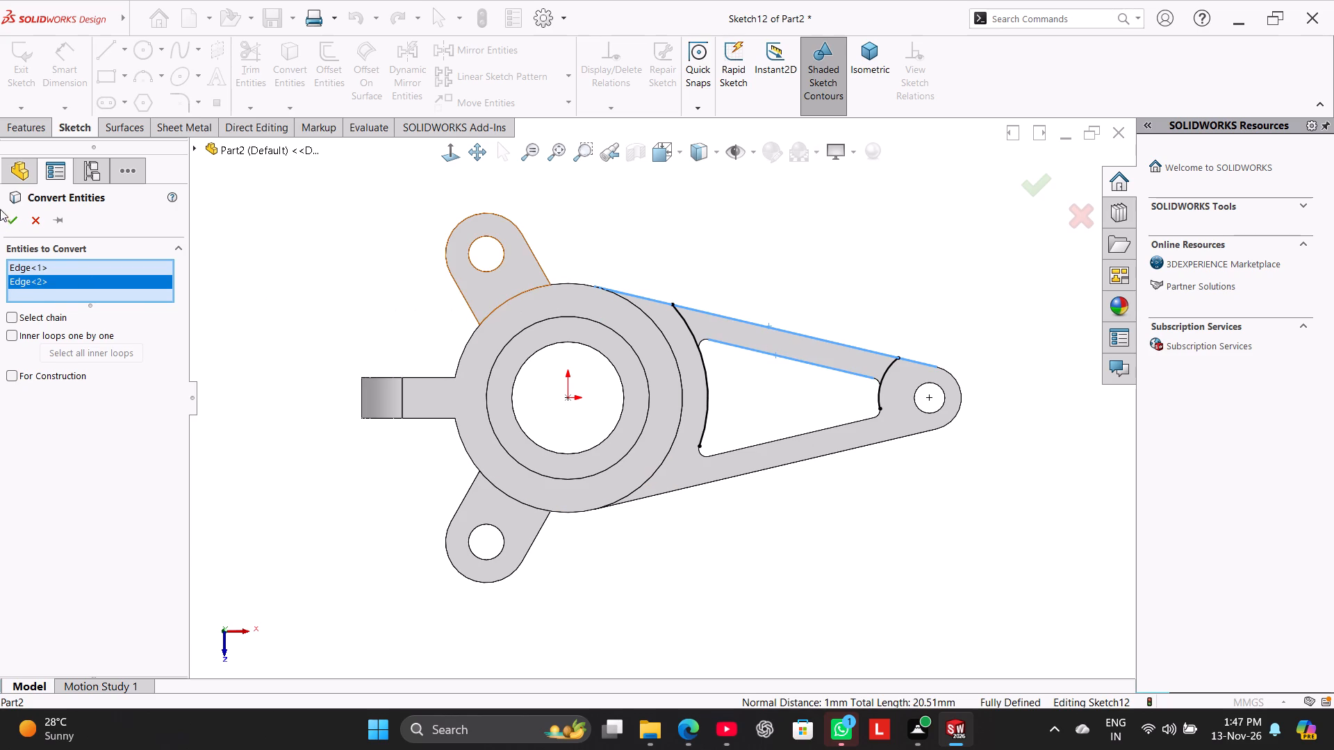
pyautogui.click(12, 222)
pyautogui.click(227, 225)
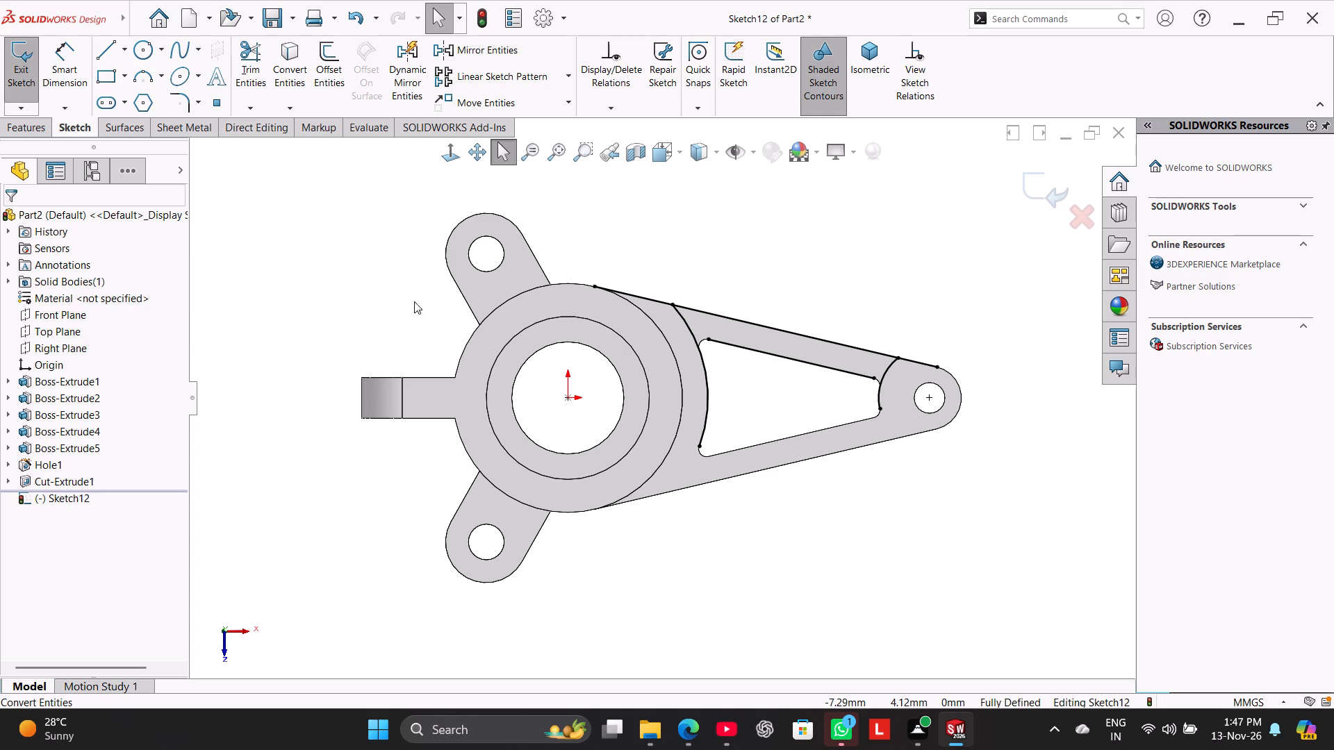
# Extend both ends of the converted pocket line past the two arcs.
pyautogui.moveTo(710, 340); pyautogui.dragTo(677, 335)
pyautogui.moveTo(874, 378); pyautogui.dragTo(917, 385)
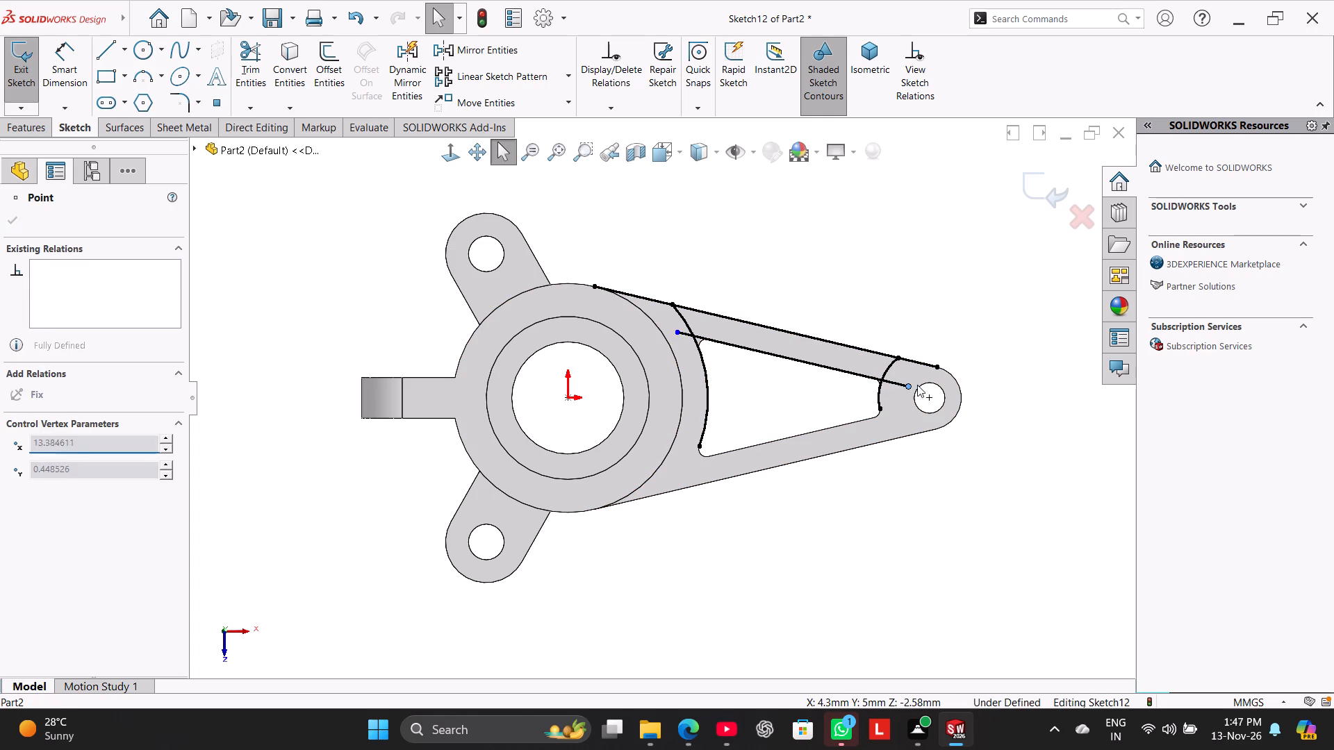
pyautogui.moveTo(917, 385); pyautogui.dragTo(903, 384)
# Trim the excess line and arc ends to leave one closed strip between the pocket and the arm's upper edge.
pyautogui.click(259, 54)
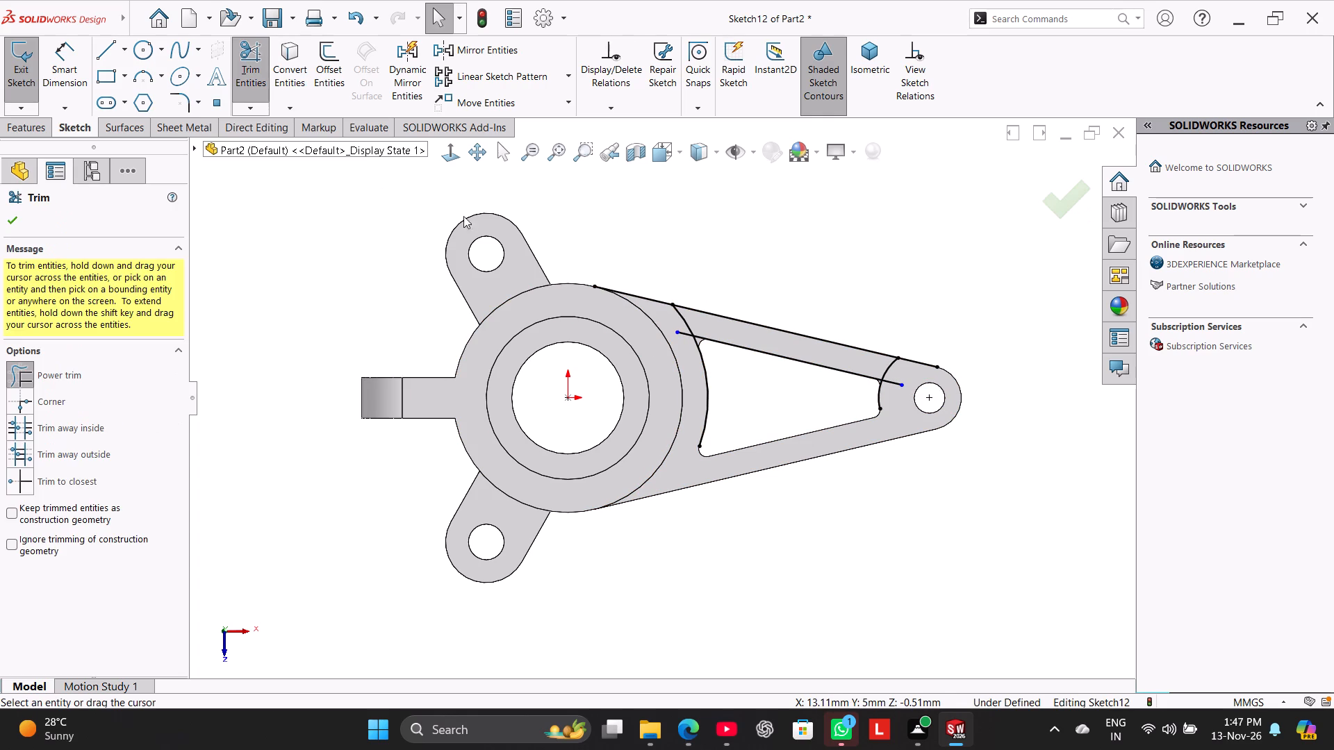
pyautogui.moveTo(657, 267); pyautogui.dragTo(686, 342)
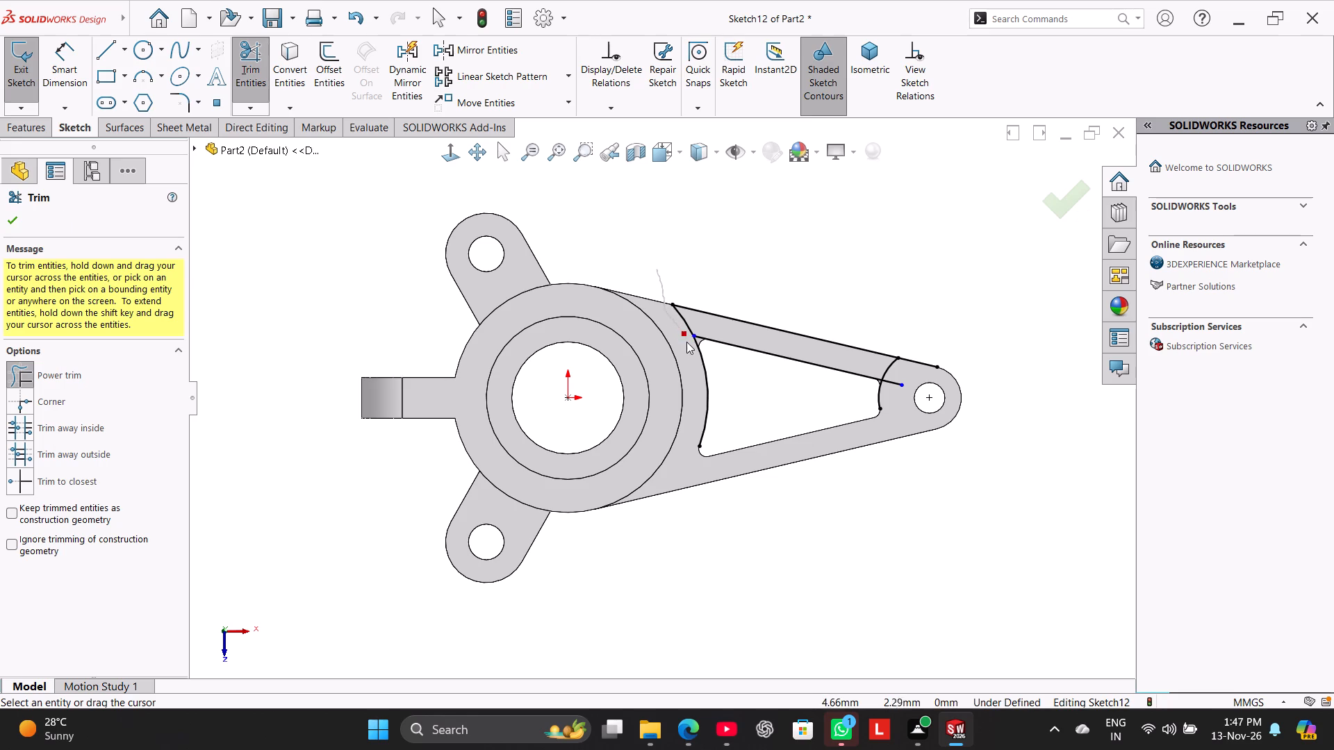
pyautogui.moveTo(686, 342); pyautogui.dragTo(686, 347)
pyautogui.moveTo(730, 382); pyautogui.dragTo(700, 373)
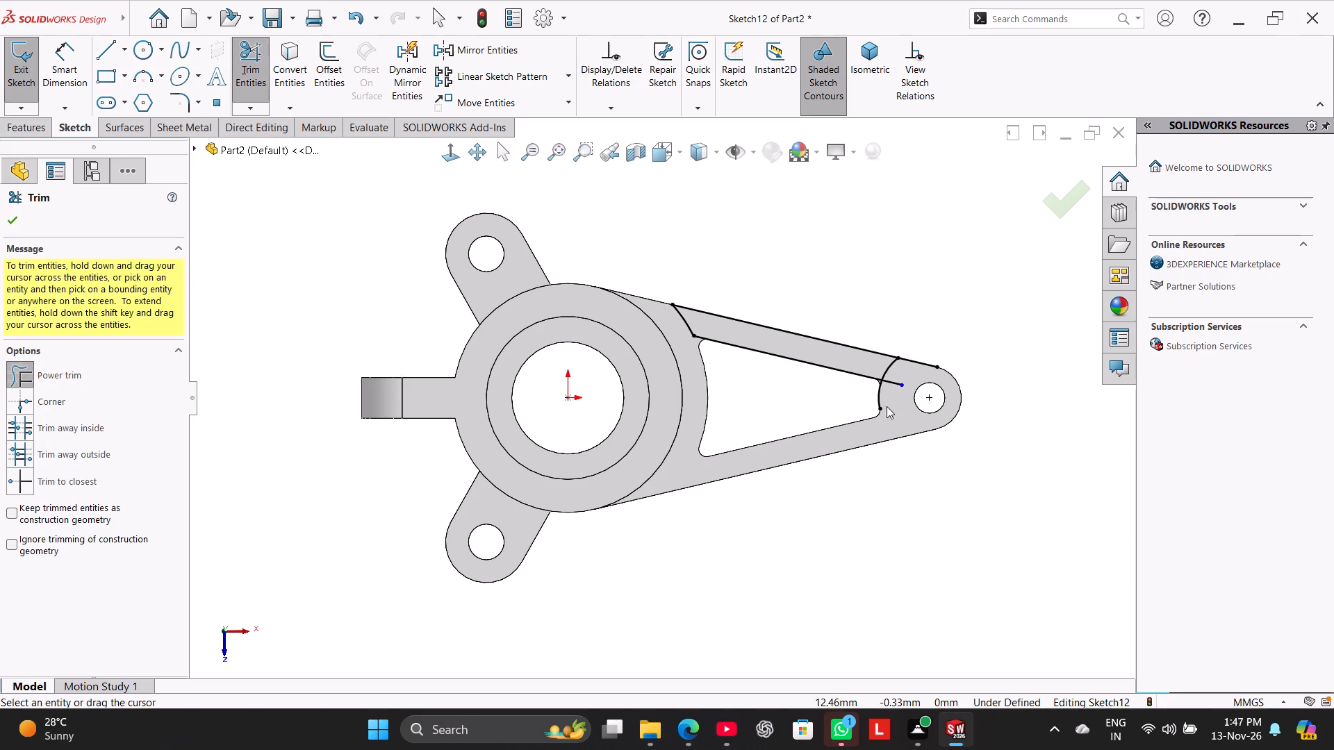
pyautogui.moveTo(887, 406); pyautogui.dragTo(872, 399)
pyautogui.moveTo(886, 396); pyautogui.dragTo(925, 351)
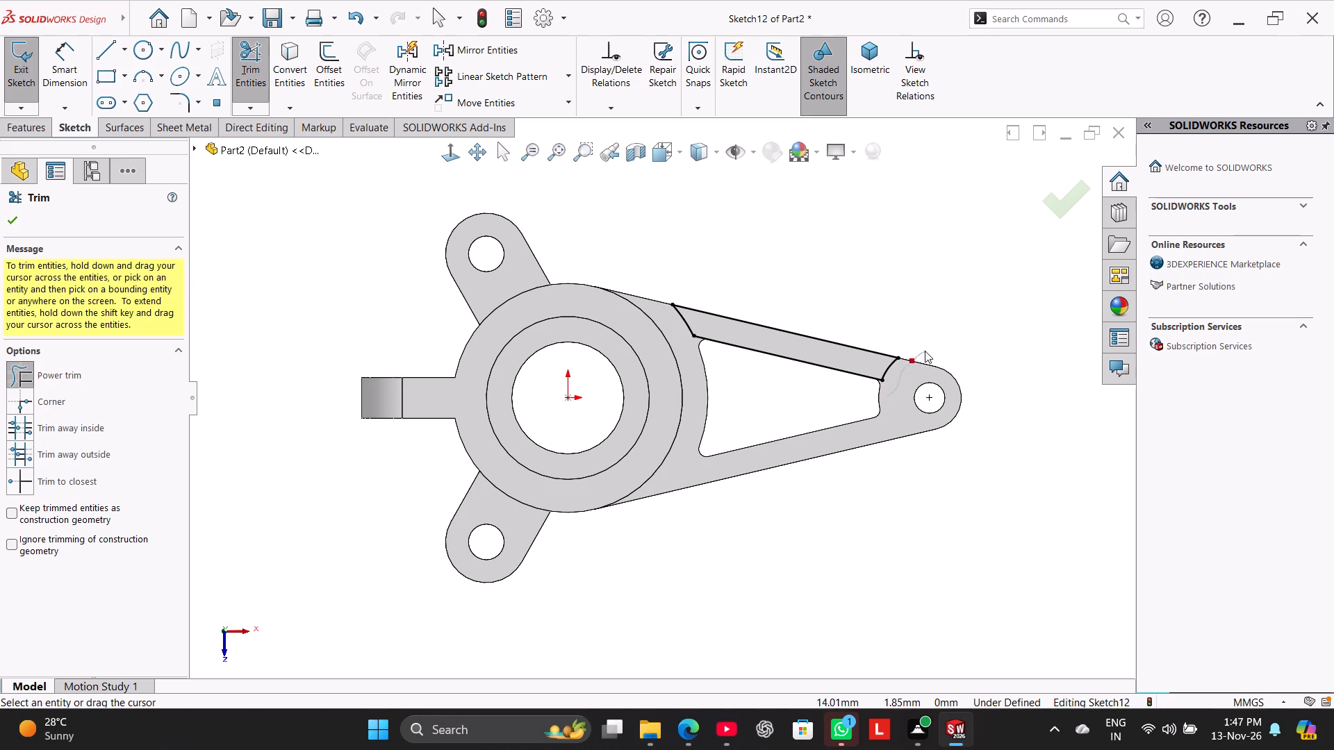
pyautogui.moveTo(925, 351); pyautogui.dragTo(925, 349)
pyautogui.click(18, 217)
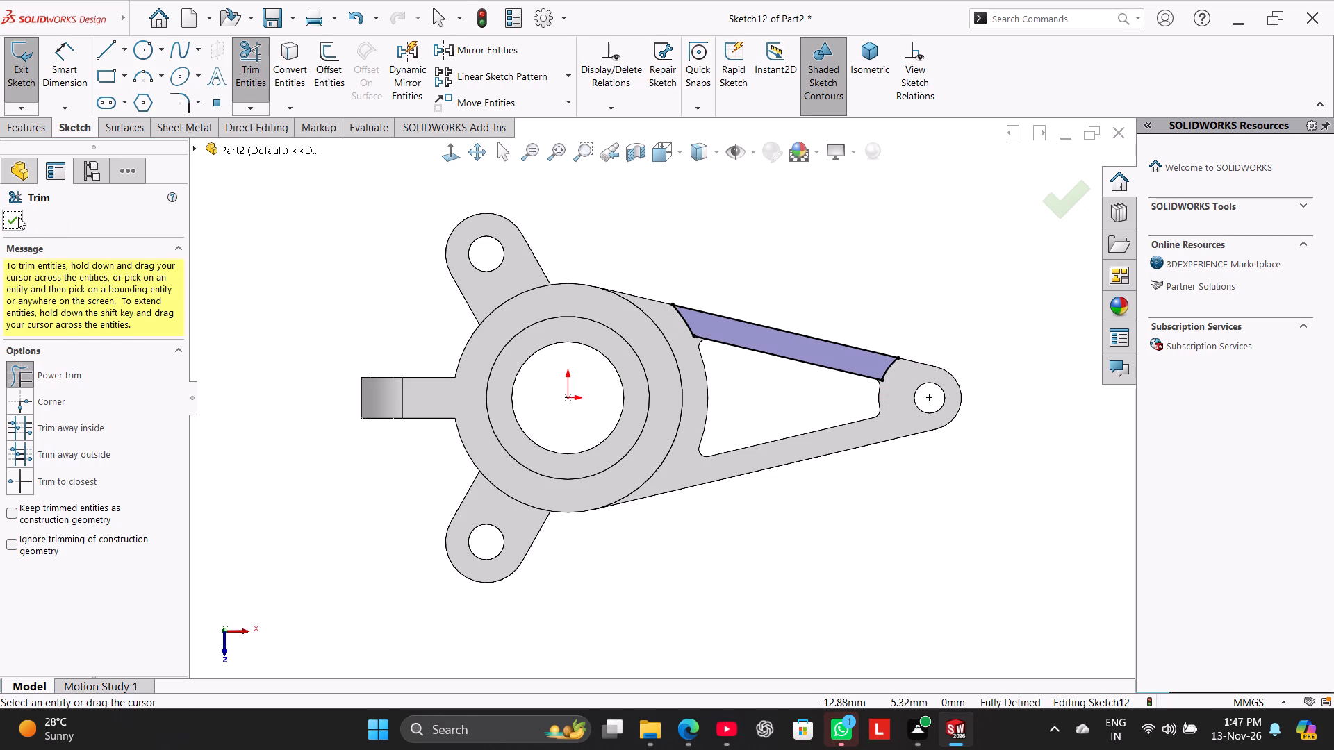
pyautogui.click(256, 273)
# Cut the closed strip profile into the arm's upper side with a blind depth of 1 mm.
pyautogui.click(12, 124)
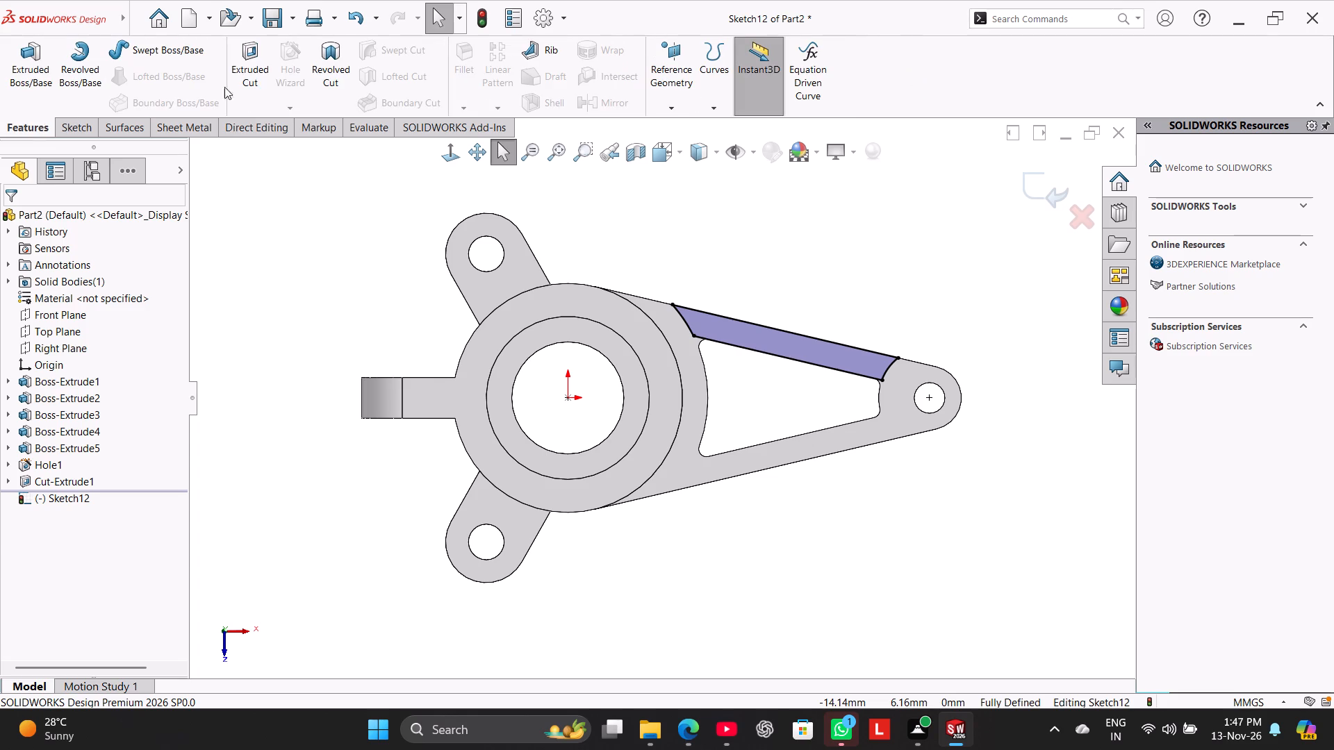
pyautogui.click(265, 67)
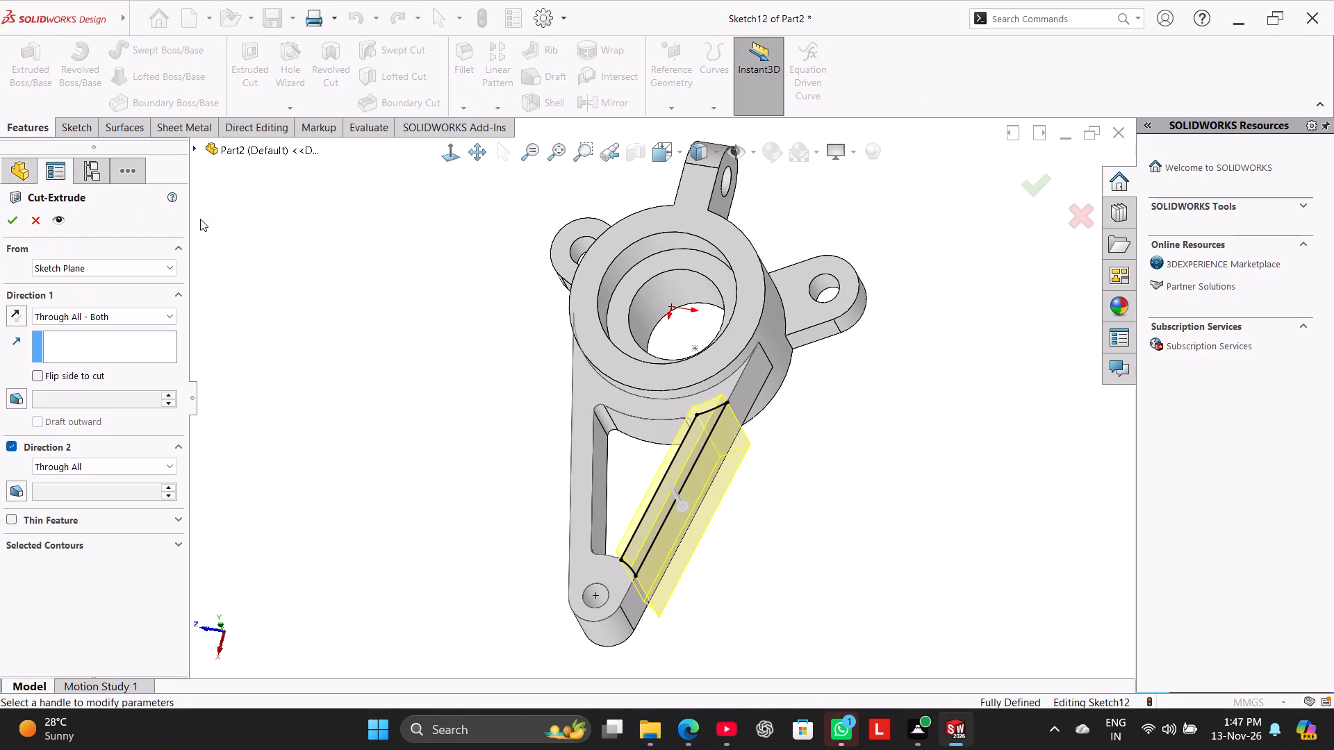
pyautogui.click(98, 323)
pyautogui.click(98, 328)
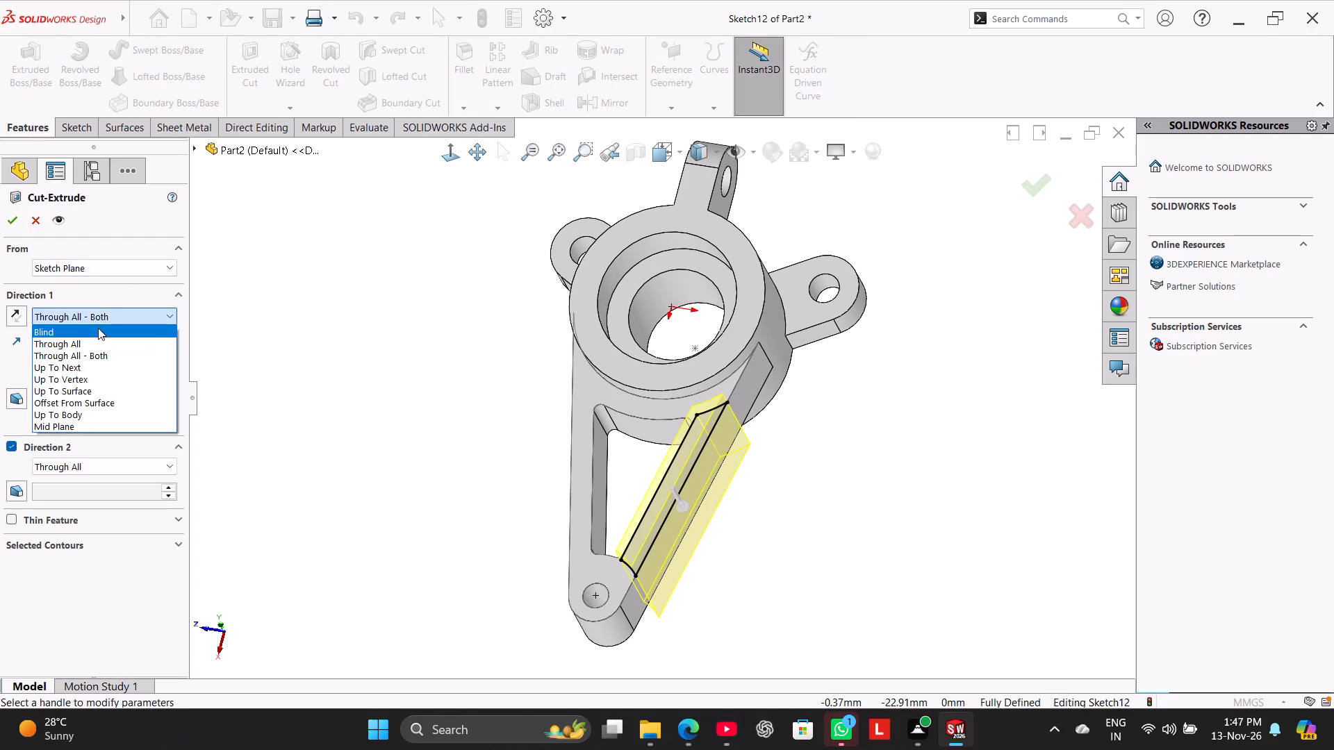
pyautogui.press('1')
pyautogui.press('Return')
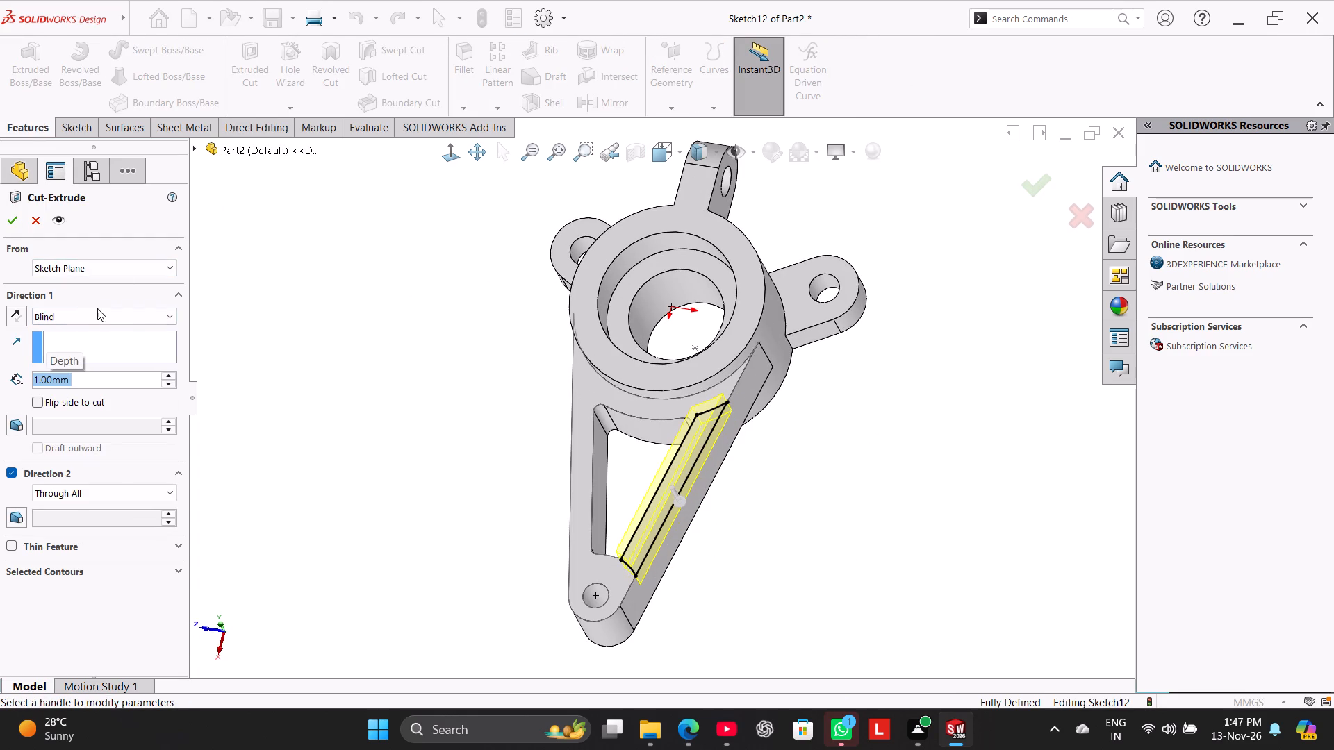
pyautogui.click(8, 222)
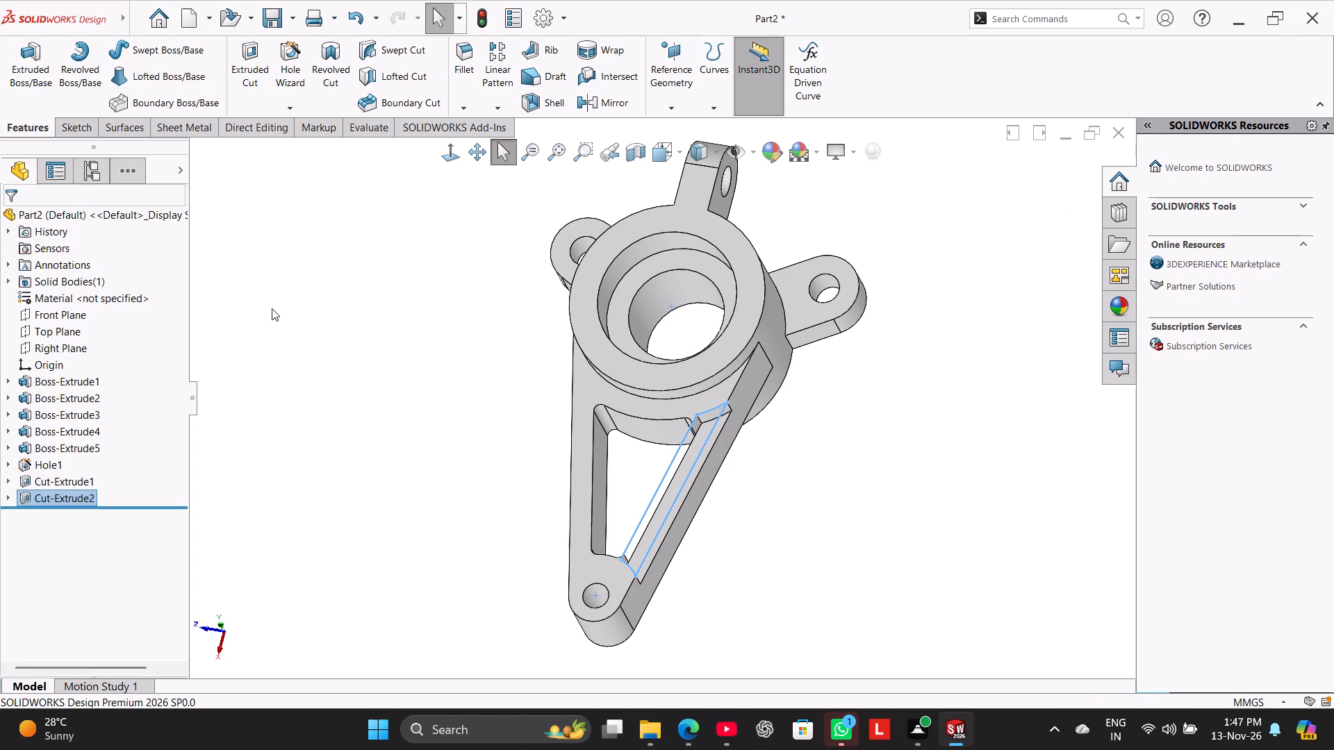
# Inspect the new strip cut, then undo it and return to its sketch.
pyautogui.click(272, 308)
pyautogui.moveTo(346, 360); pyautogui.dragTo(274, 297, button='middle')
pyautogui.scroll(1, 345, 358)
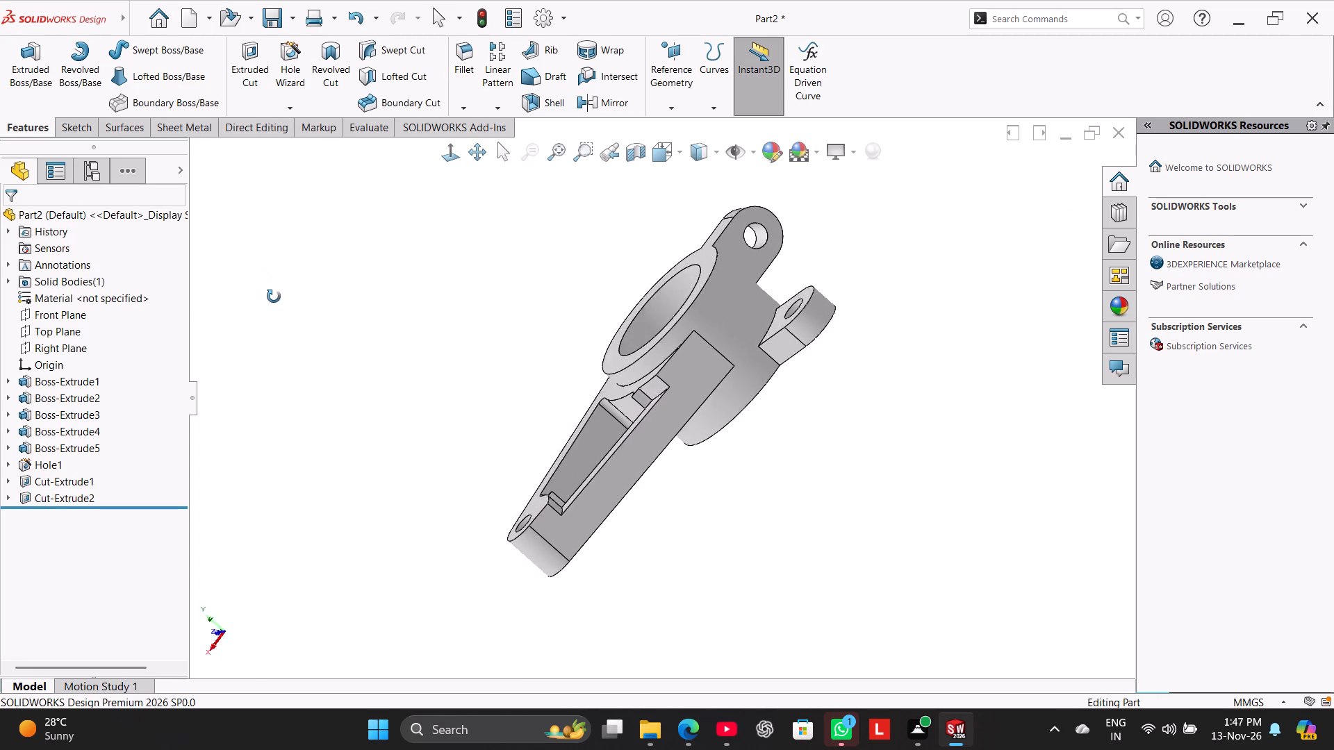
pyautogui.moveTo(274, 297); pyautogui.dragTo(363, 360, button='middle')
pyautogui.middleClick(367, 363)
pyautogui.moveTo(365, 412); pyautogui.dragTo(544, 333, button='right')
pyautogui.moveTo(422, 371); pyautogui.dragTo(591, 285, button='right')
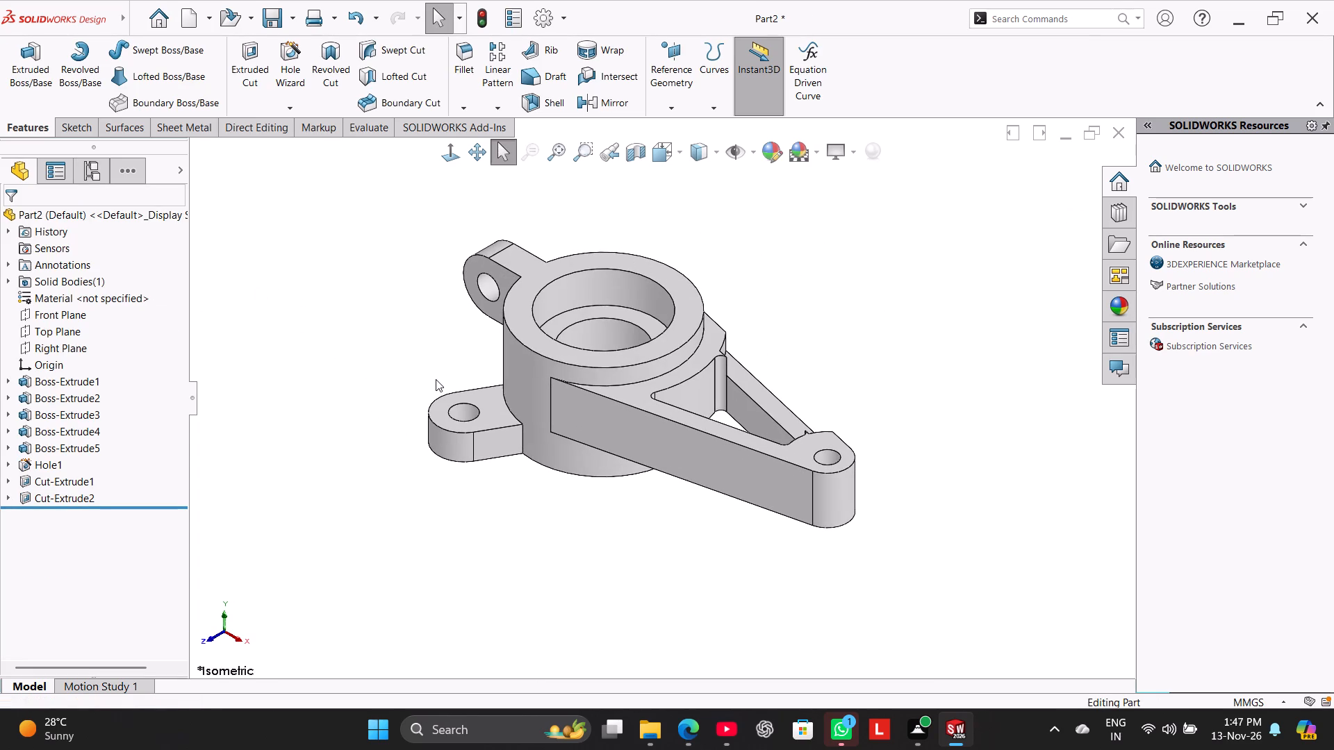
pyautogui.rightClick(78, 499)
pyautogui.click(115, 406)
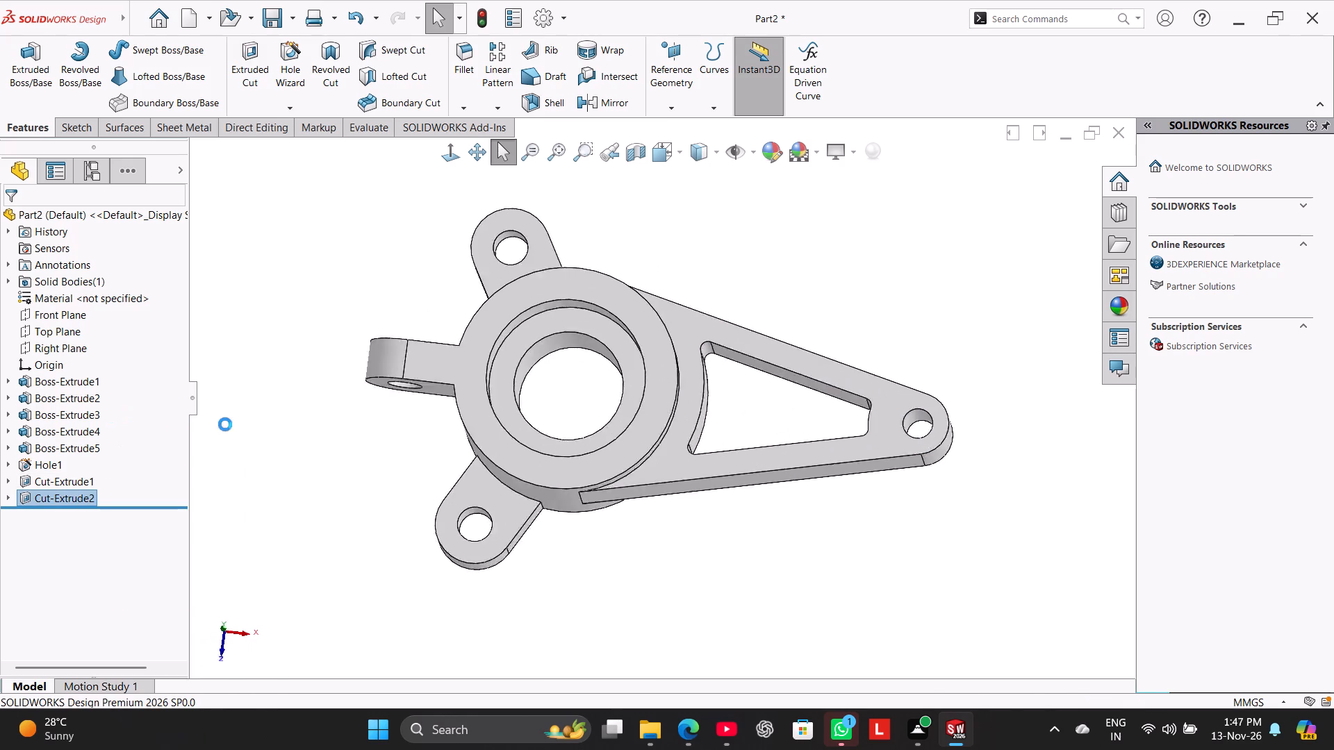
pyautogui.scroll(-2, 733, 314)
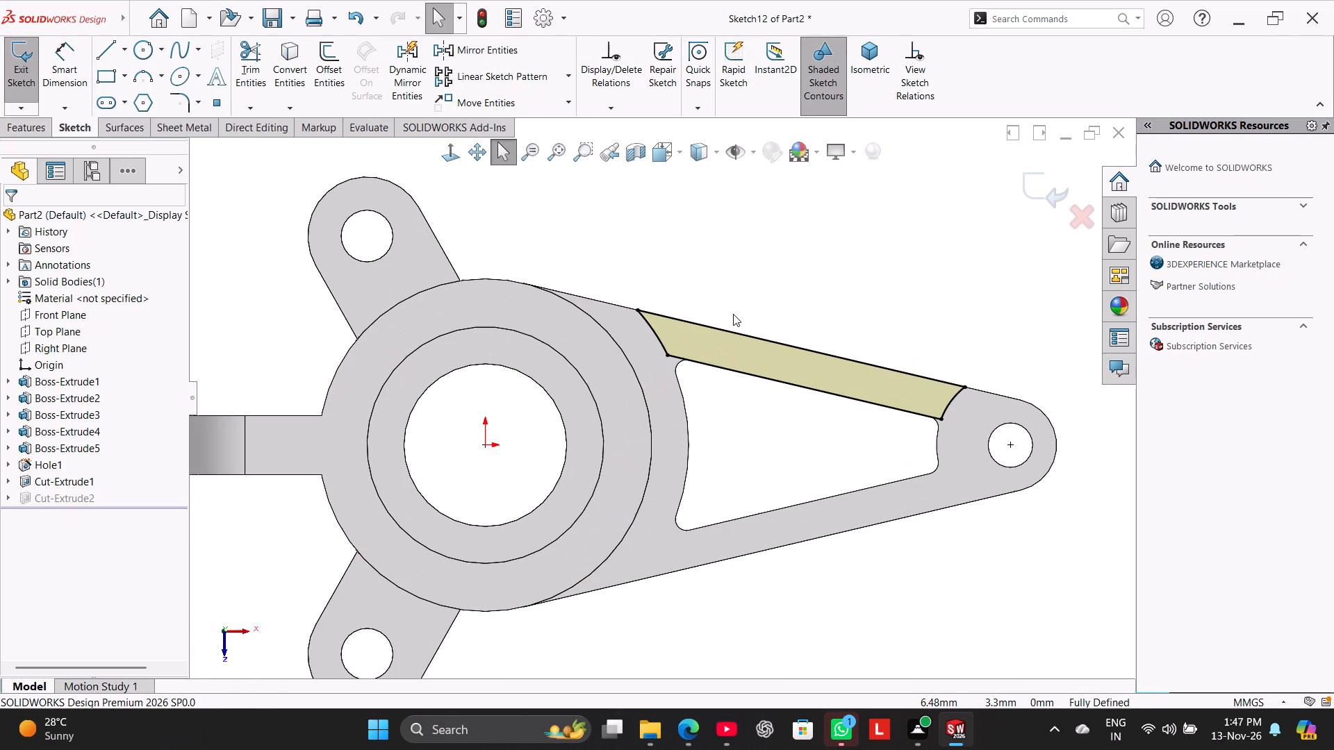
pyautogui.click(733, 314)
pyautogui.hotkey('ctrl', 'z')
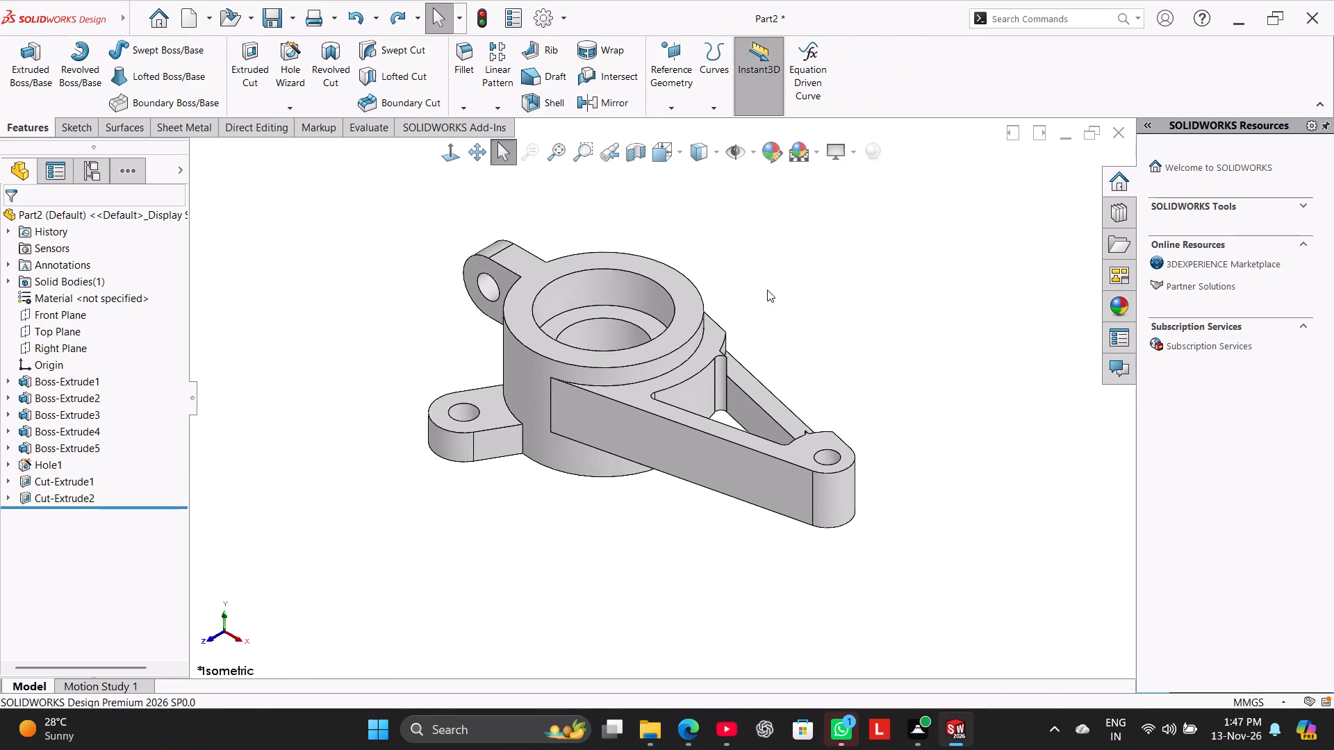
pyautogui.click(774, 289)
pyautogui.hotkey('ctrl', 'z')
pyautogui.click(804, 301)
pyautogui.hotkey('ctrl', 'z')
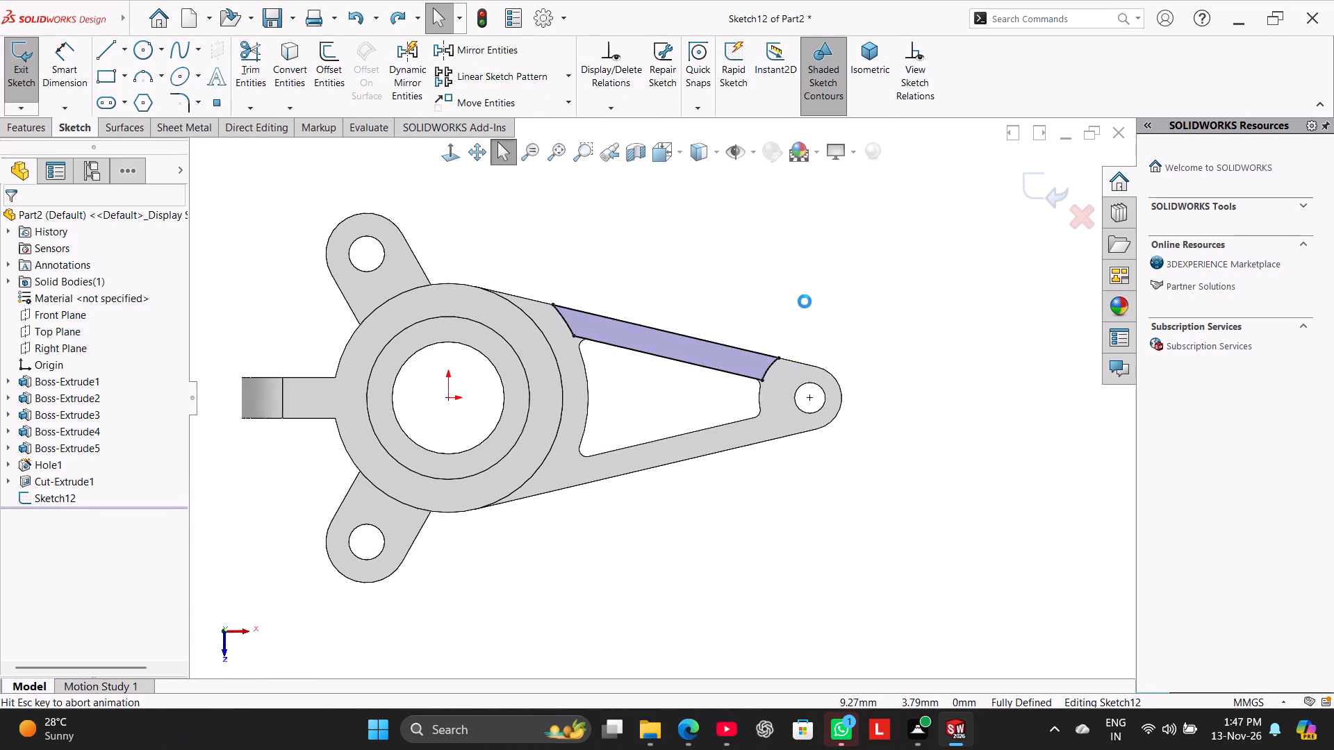
# Undo the trims in the strip sketch so both arcs, the pocket line and the outer edge line are full length again.
pyautogui.moveTo(752, 262); pyautogui.dragTo(761, 264)
pyautogui.hotkey('ctrl', 'z')
pyautogui.click(761, 271)
pyautogui.hotkey('ctrl', 'z')
pyautogui.click(761, 271)
pyautogui.hotkey('ctrl', 'z')
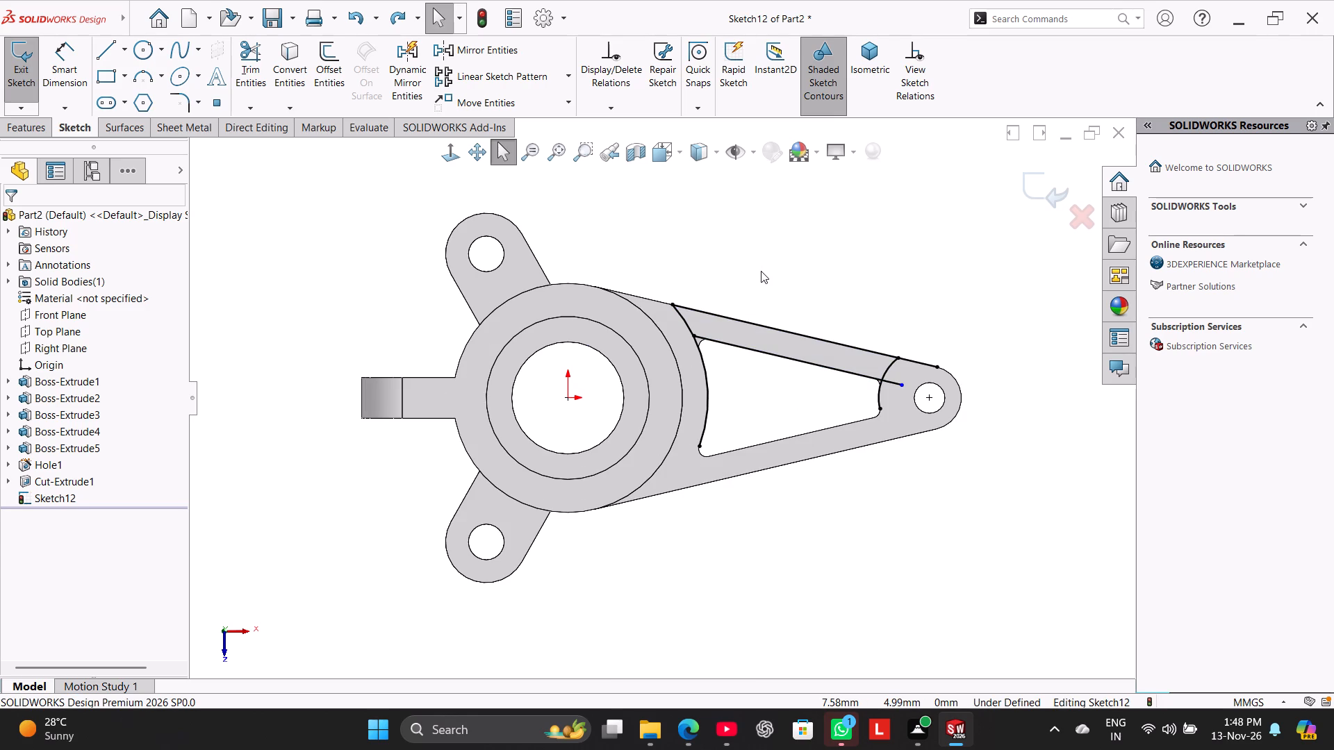
pyautogui.click(761, 271)
pyautogui.hotkey('ctrl', 'z')
# Convert the pocket's two upper rounded corner edges into sketch arcs.
pyautogui.click(279, 70)
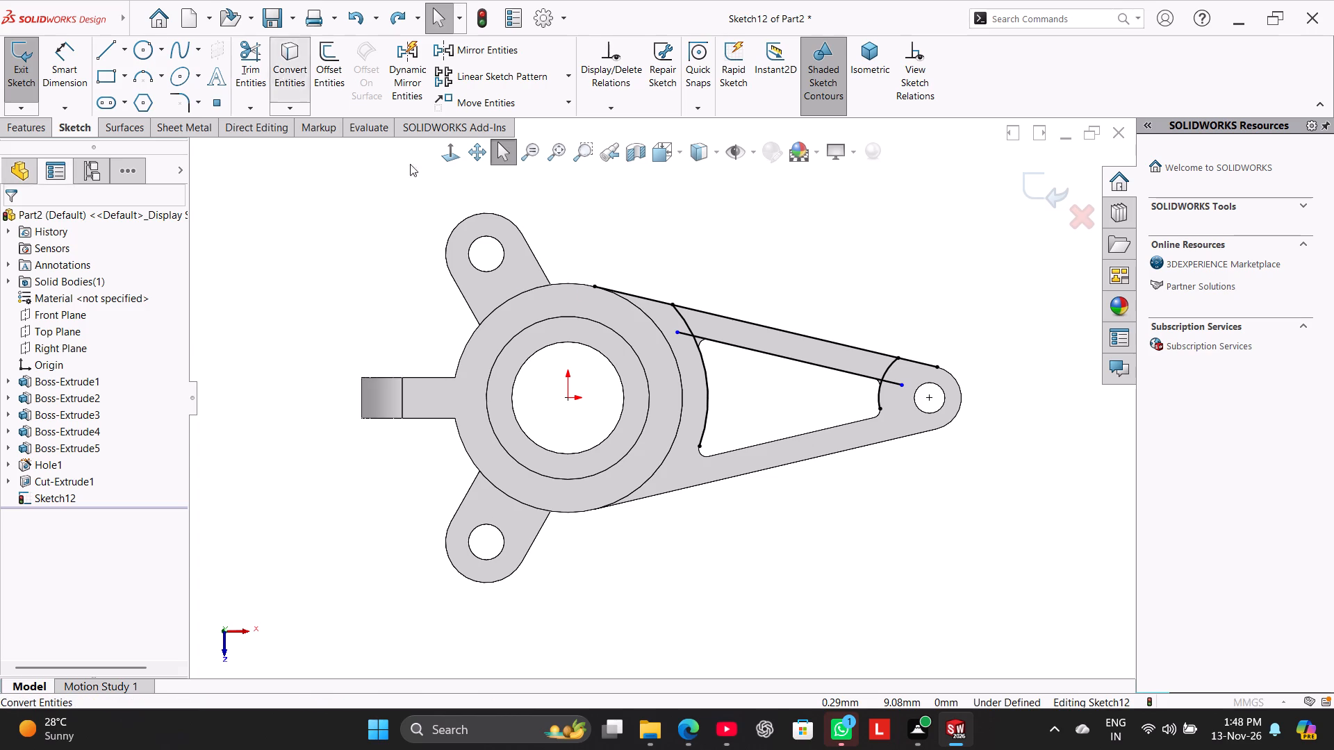
pyautogui.scroll(-6, 684, 361)
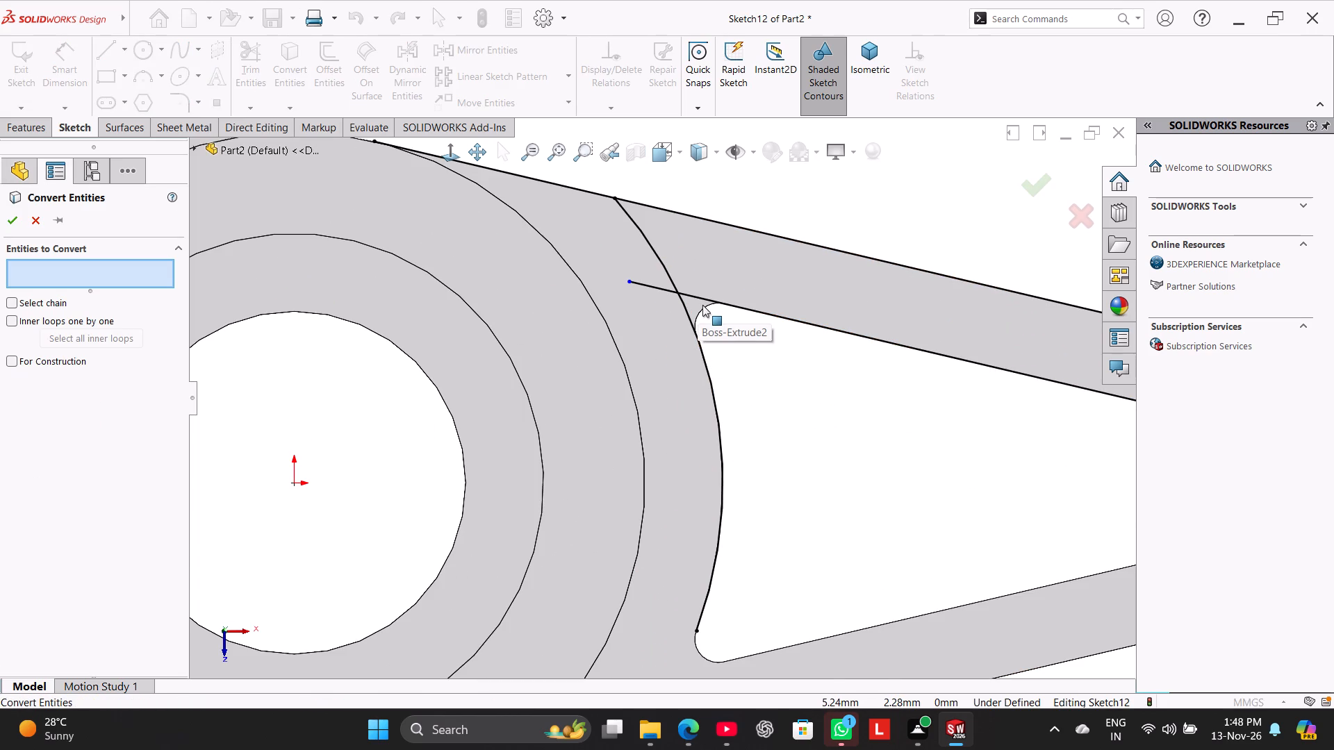
pyautogui.click(709, 305)
pyautogui.scroll(3, 862, 390)
pyautogui.scroll(1, 916, 417)
pyautogui.scroll(-9, 954, 428)
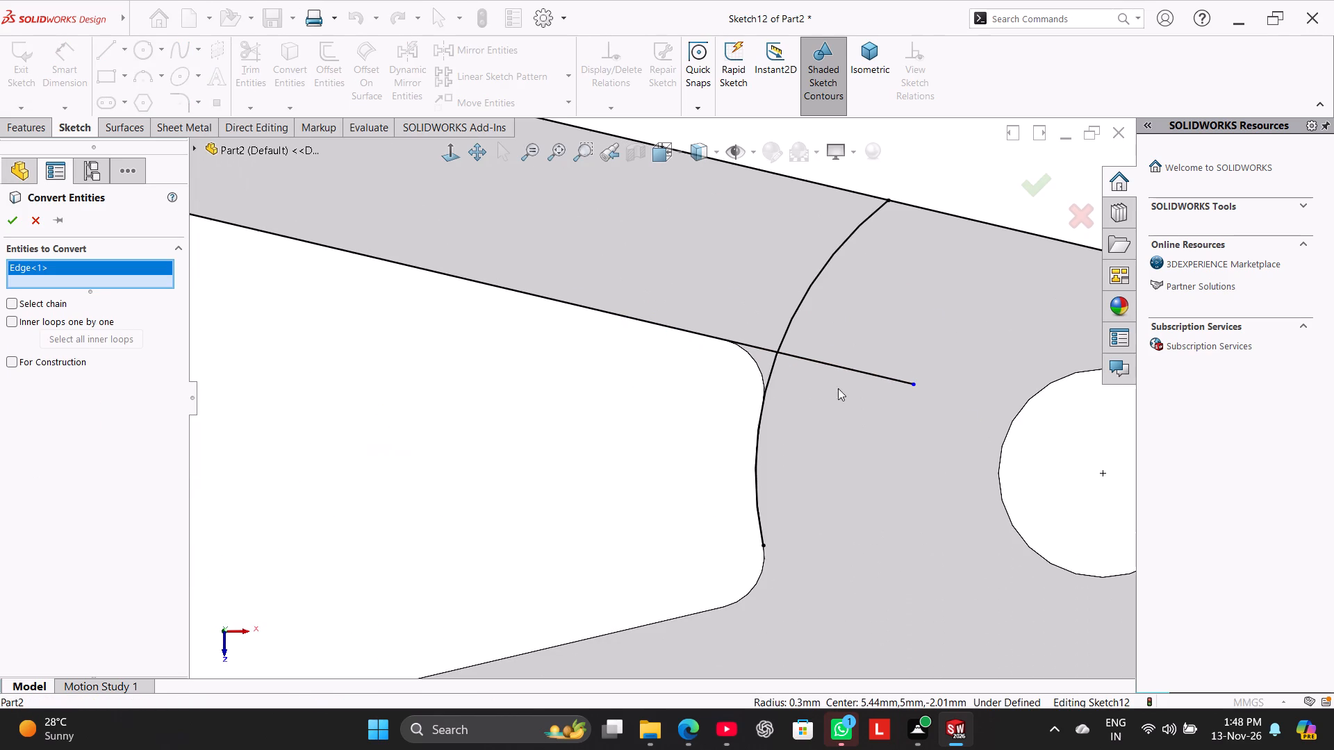
pyautogui.click(707, 345)
pyautogui.click(7, 222)
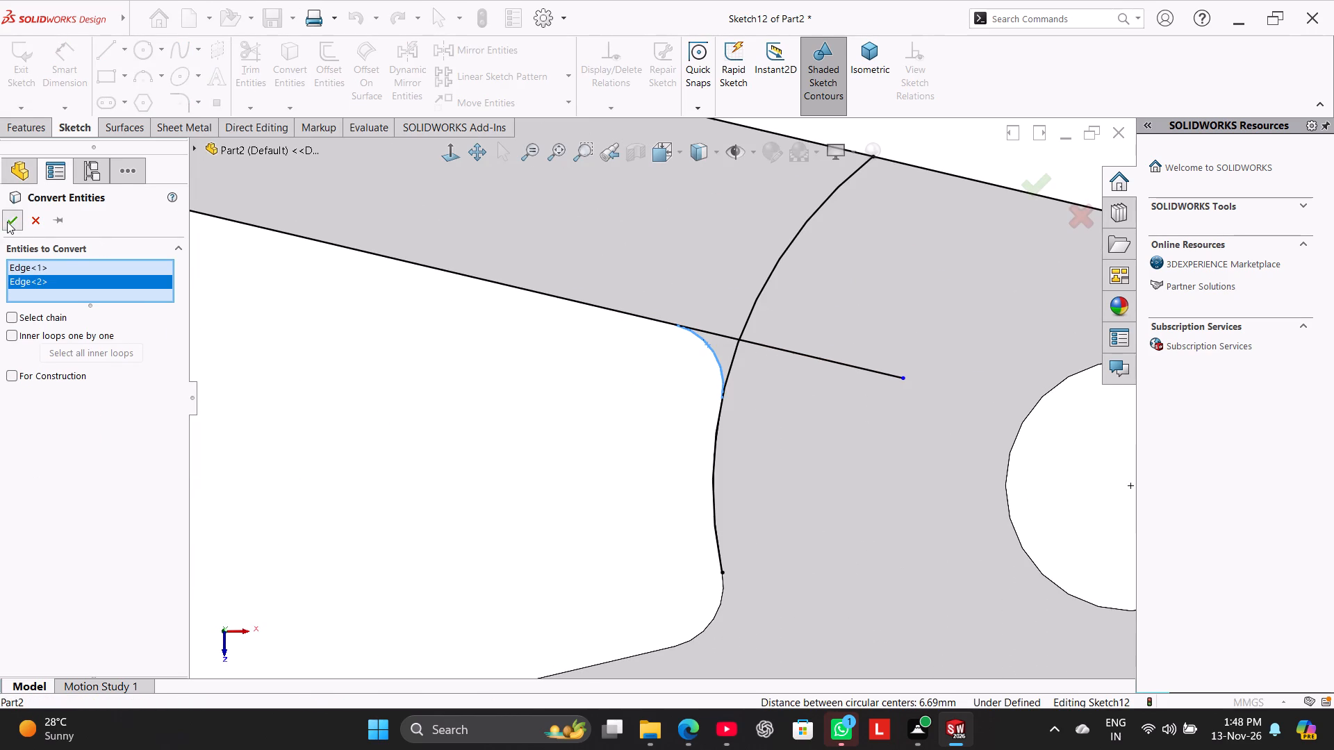
# Trim the excess pocket line, arc and outer edge line at the arm's tip end, up to the converted corner arc.
pyautogui.scroll(4, 507, 359)
pyautogui.click(249, 69)
pyautogui.scroll(-3, 580, 355)
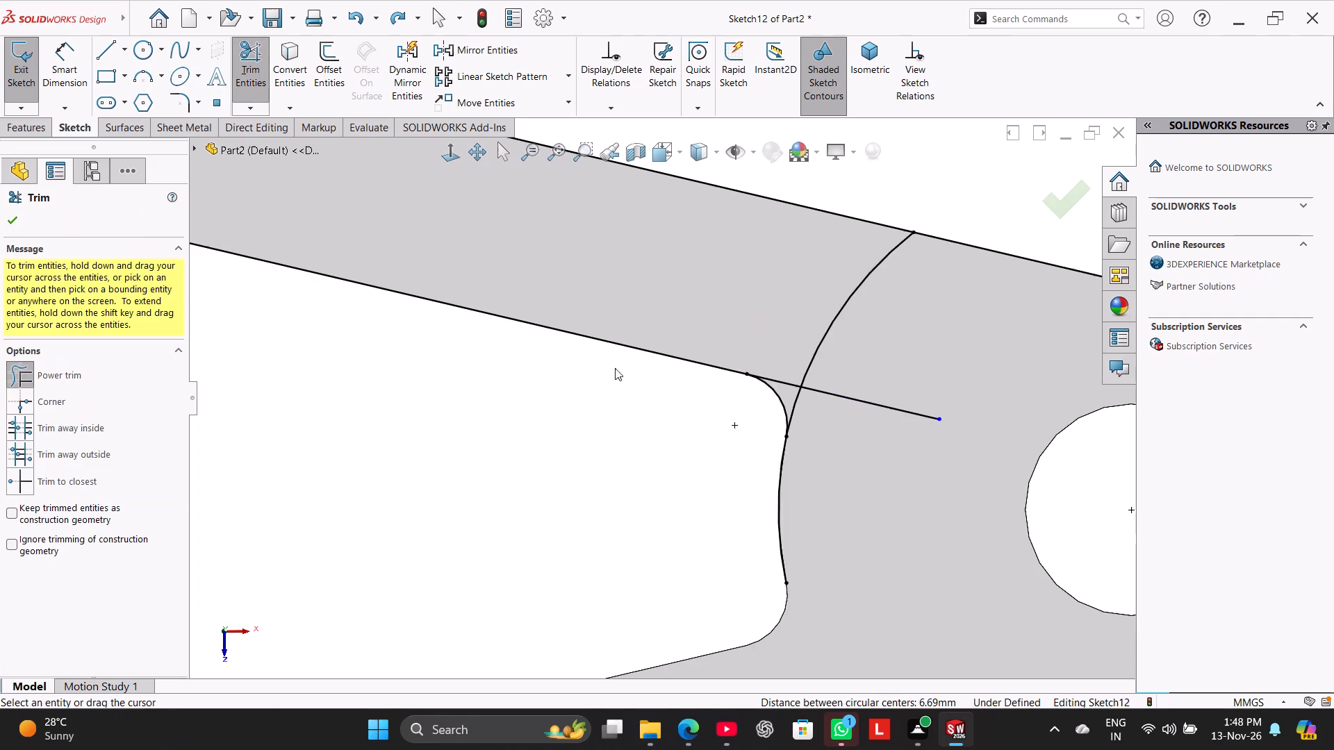
pyautogui.scroll(-4, 615, 368)
pyautogui.moveTo(847, 368); pyautogui.dragTo(867, 407)
pyautogui.scroll(3, 881, 472)
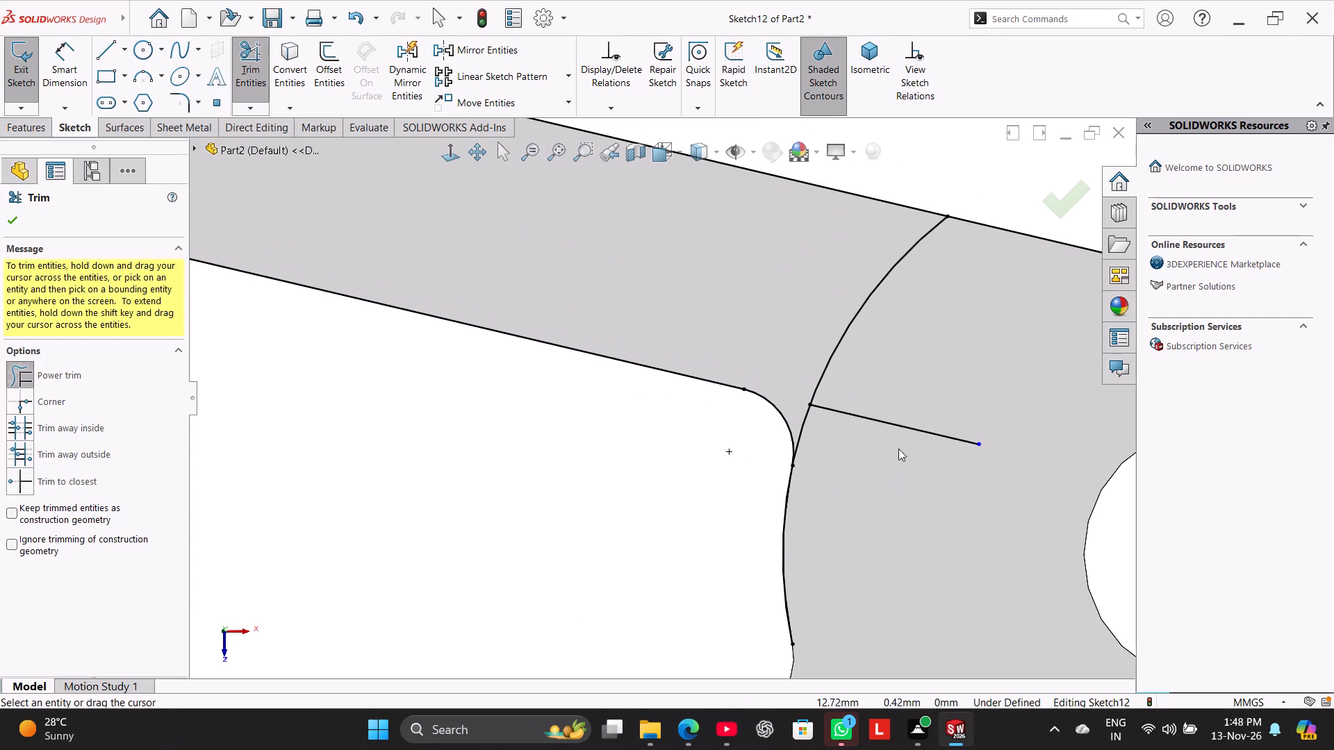
pyautogui.moveTo(895, 372); pyautogui.dragTo(868, 441)
pyautogui.moveTo(832, 502); pyautogui.dragTo(750, 512)
pyautogui.moveTo(994, 283); pyautogui.dragTo(980, 196)
# Trim the excess line and arc portions at the hub end to close the strip around the rounded corner, and exit the sketch.
pyautogui.scroll(10, 877, 378)
pyautogui.scroll(-4, 322, 294)
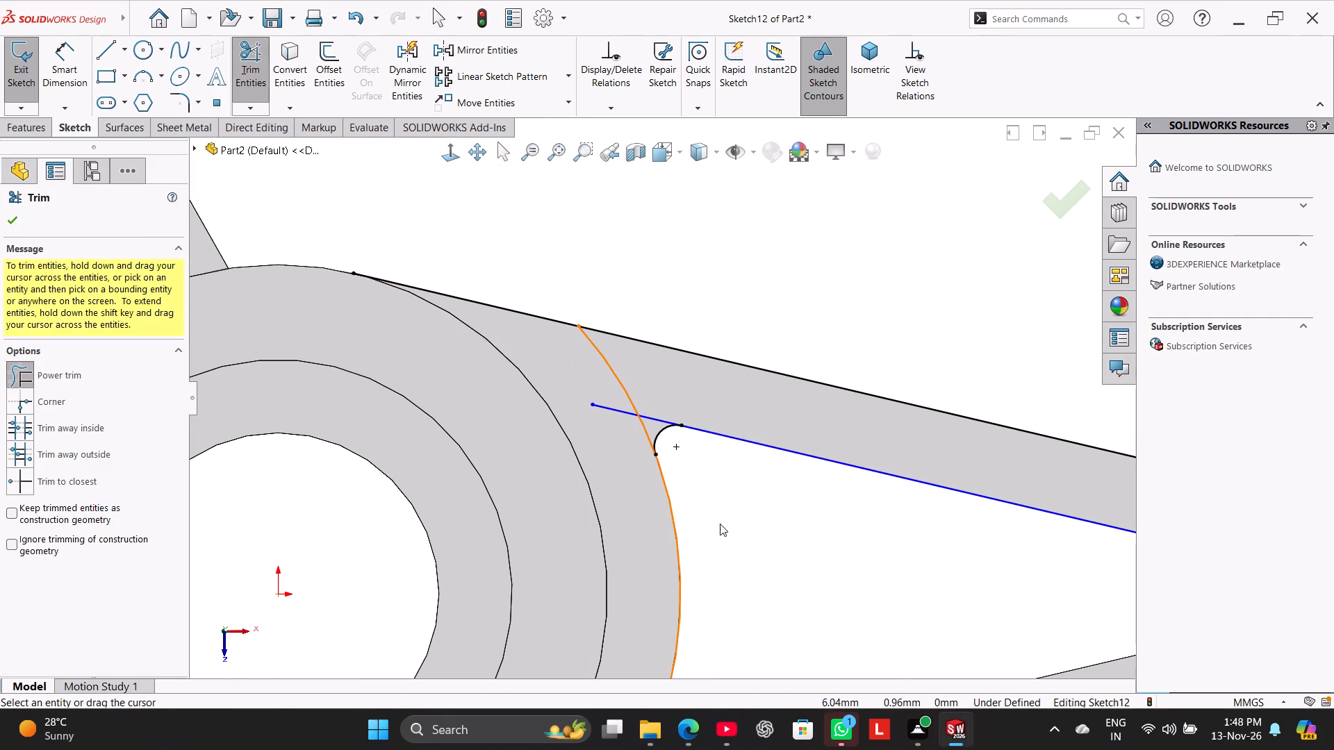
pyautogui.moveTo(720, 524); pyautogui.dragTo(647, 481)
pyautogui.moveTo(630, 433); pyautogui.dragTo(604, 390)
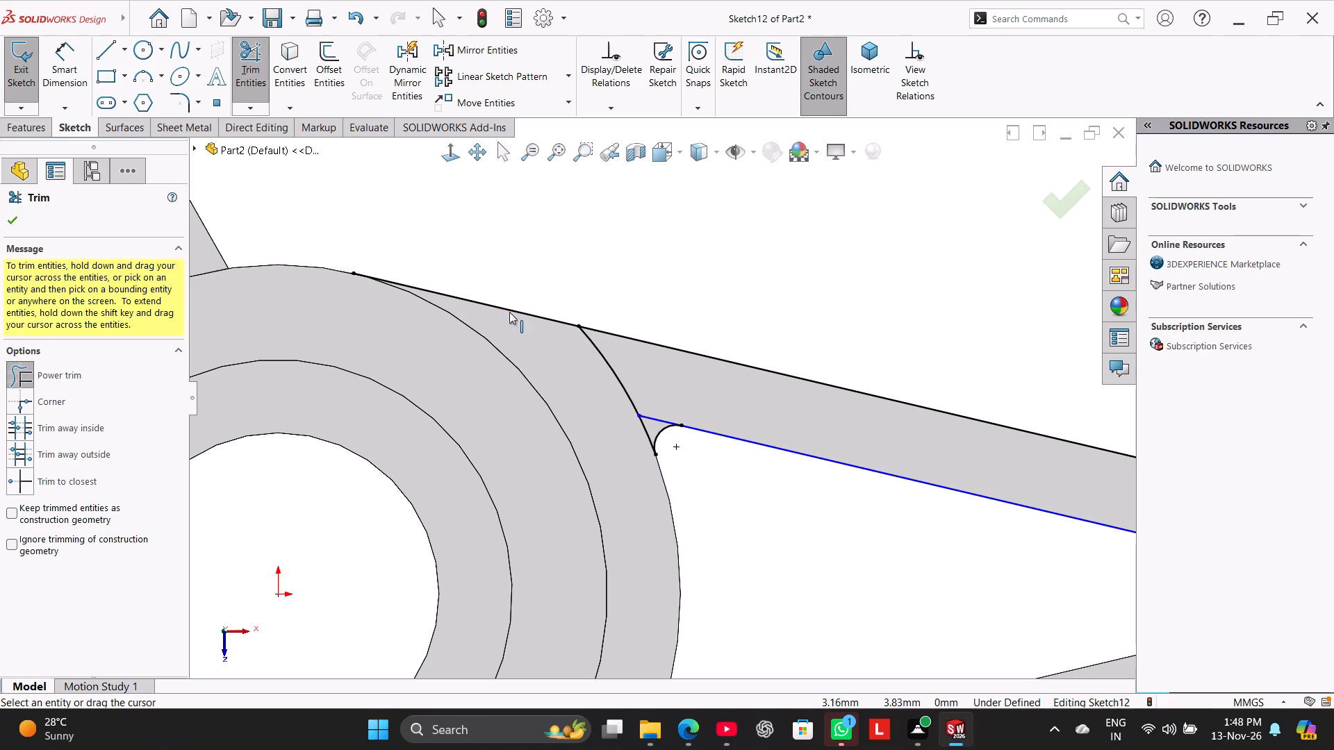
pyautogui.moveTo(524, 329); pyautogui.dragTo(514, 274)
pyautogui.scroll(-4, 668, 445)
pyautogui.moveTo(648, 367); pyautogui.dragTo(644, 377)
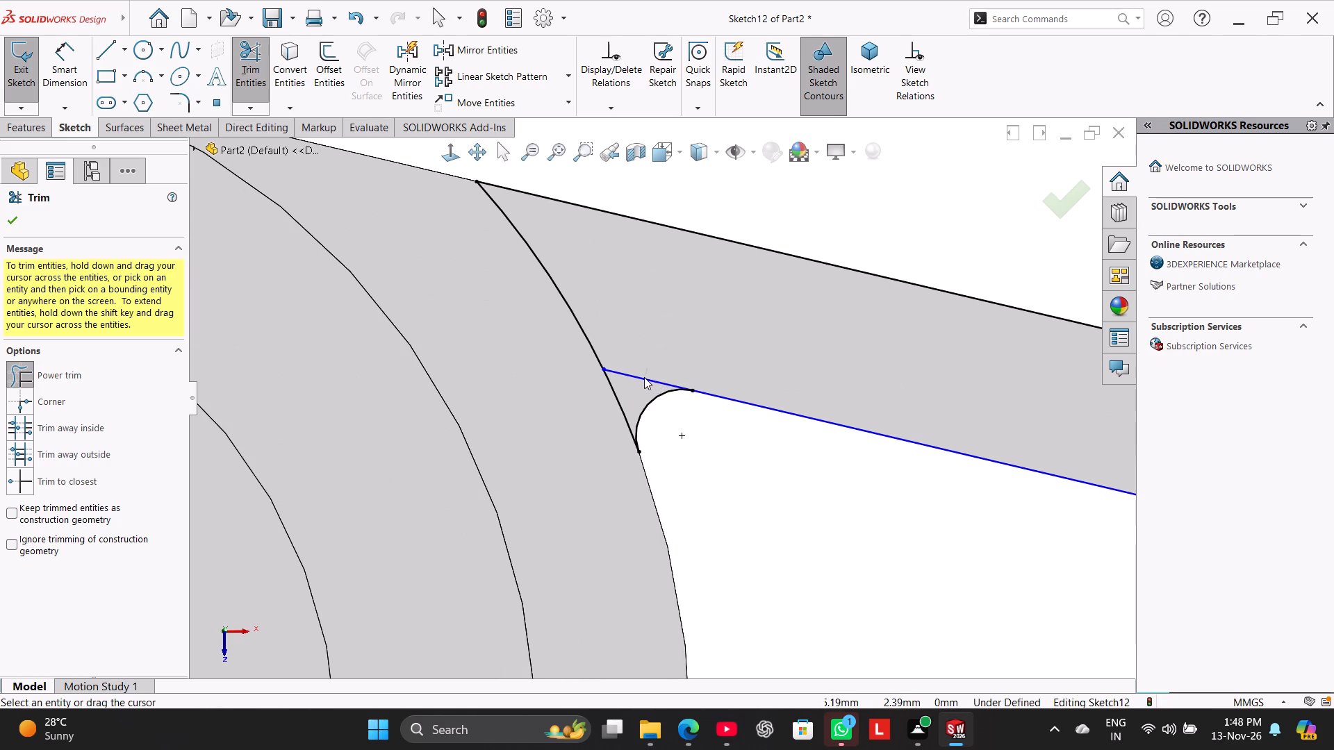
pyautogui.moveTo(644, 377); pyautogui.dragTo(639, 392)
pyautogui.scroll(8, 578, 340)
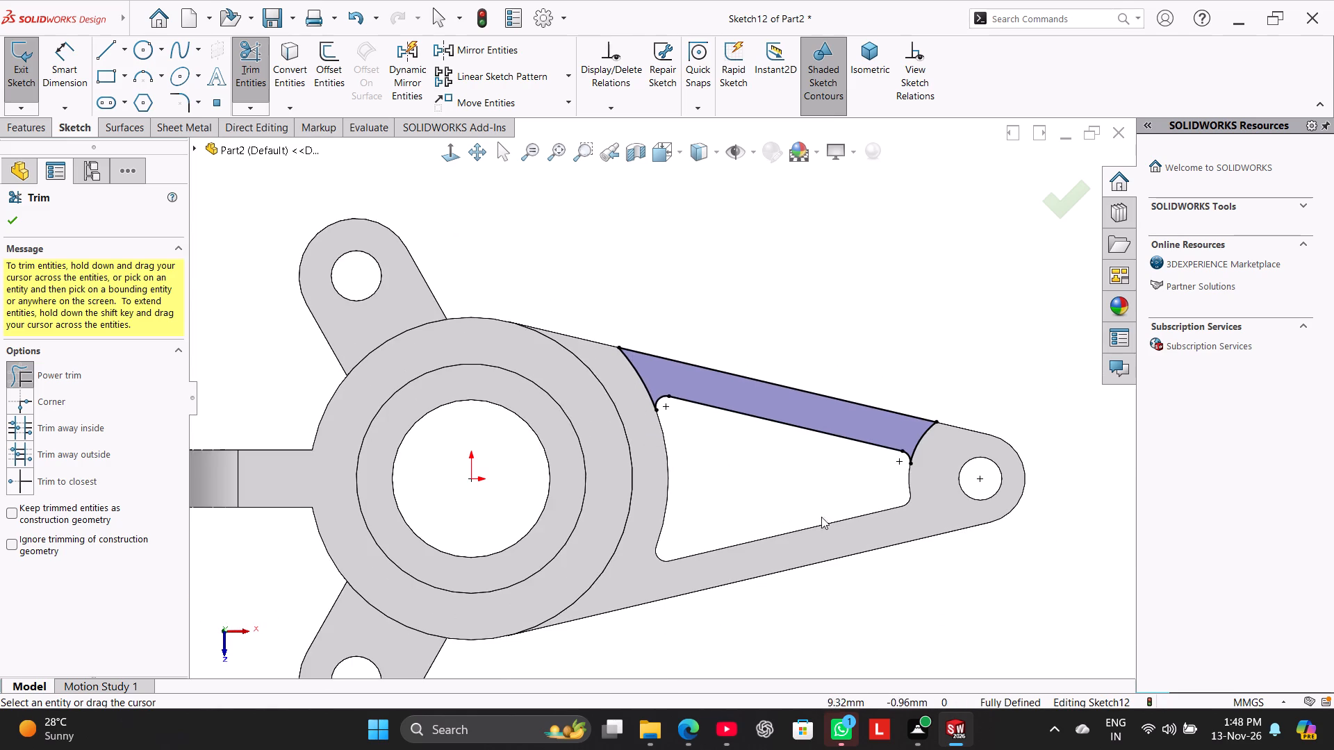
pyautogui.scroll(-1, 849, 517)
pyautogui.click(17, 222)
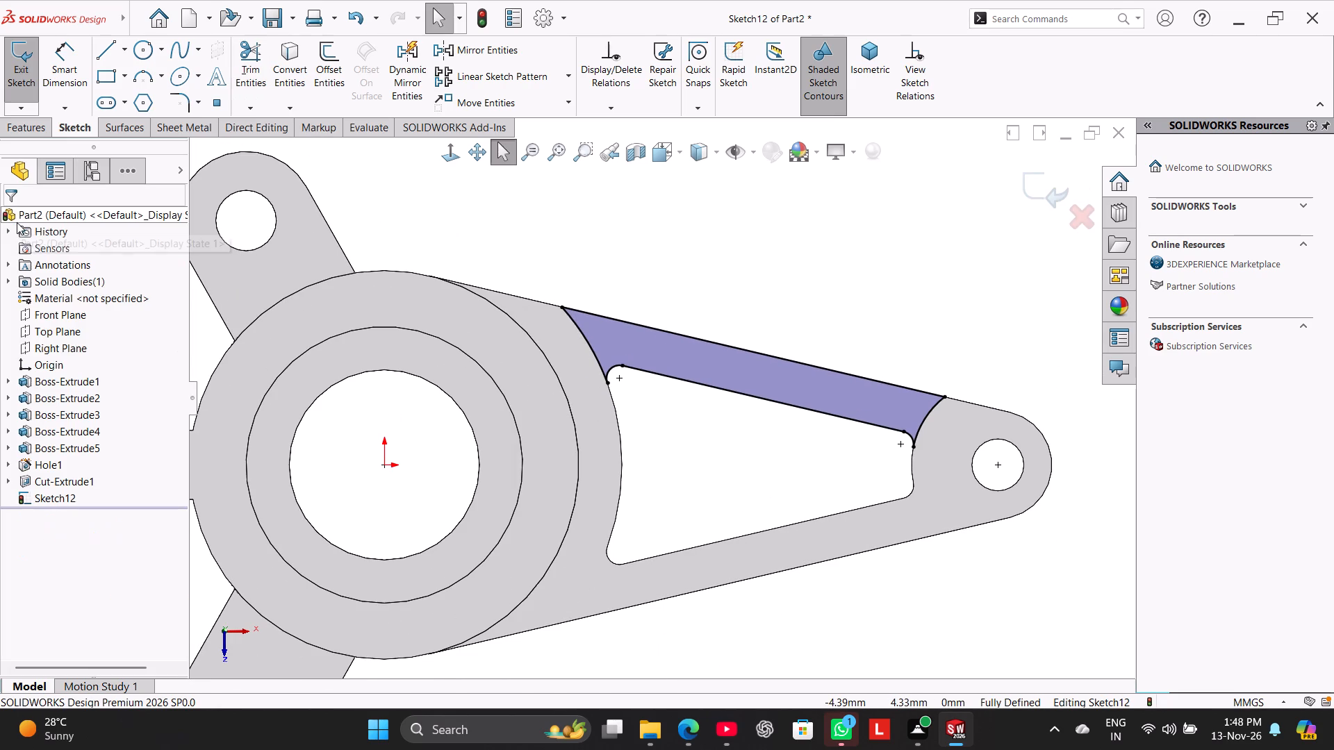
pyautogui.click(15, 72)
# Hide the finished strip sketch, Sketch12, in the isometric view.
pyautogui.moveTo(709, 474); pyautogui.dragTo(711, 467, button='right')
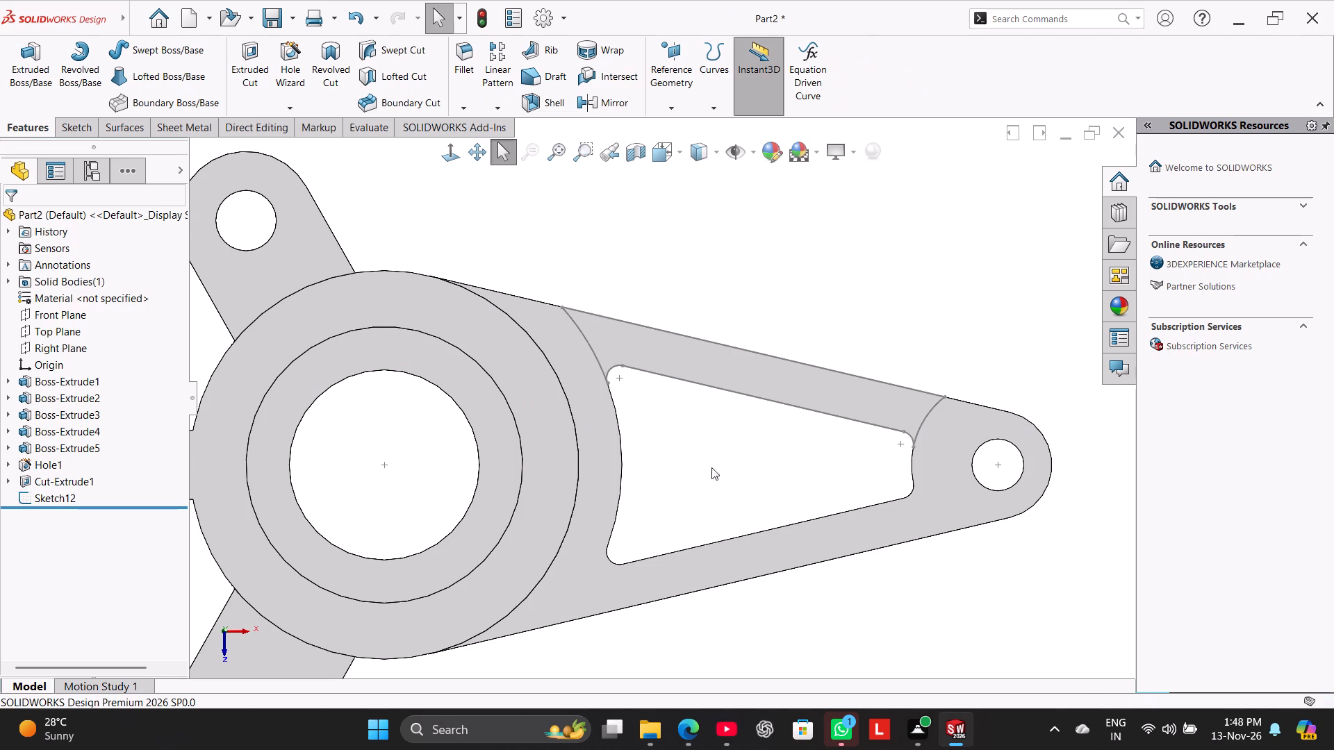
pyautogui.moveTo(711, 467); pyautogui.dragTo(764, 403, button='right')
pyautogui.click(656, 534)
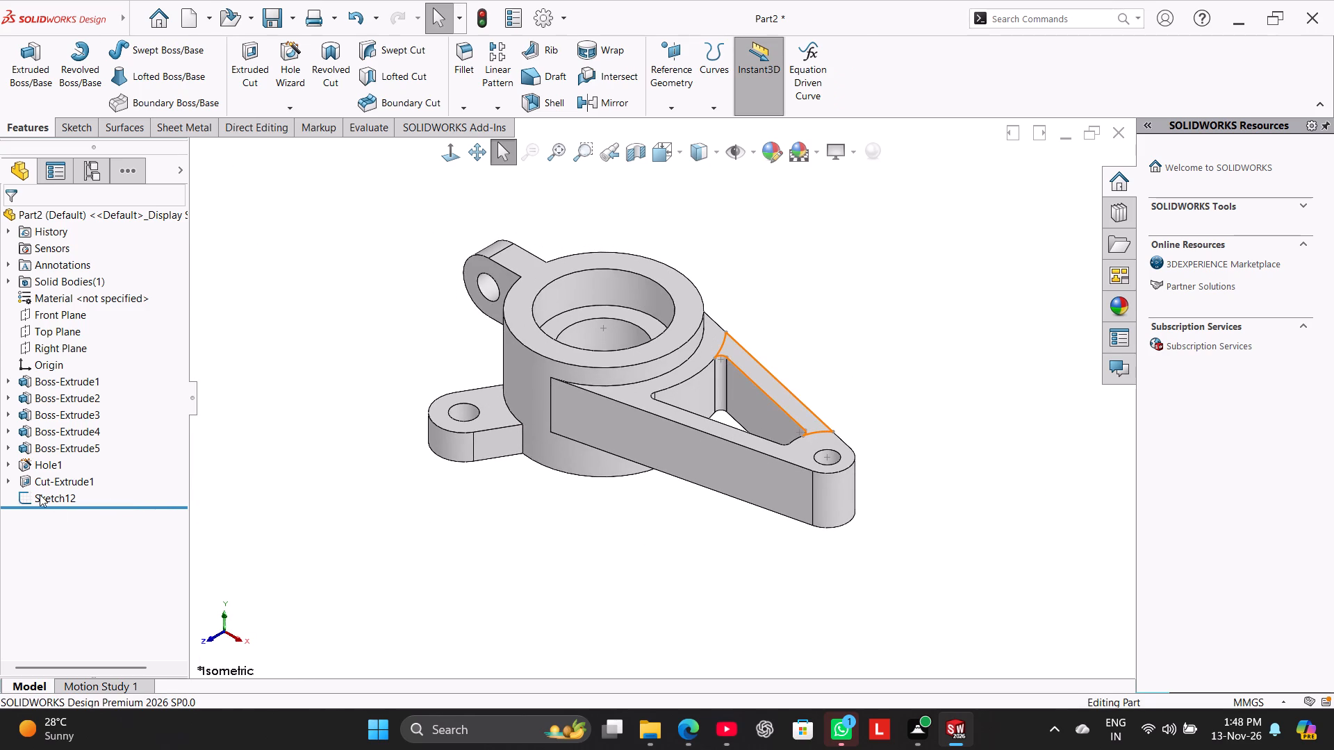
pyautogui.rightClick(40, 494)
pyautogui.click(56, 424)
pyautogui.click(347, 540)
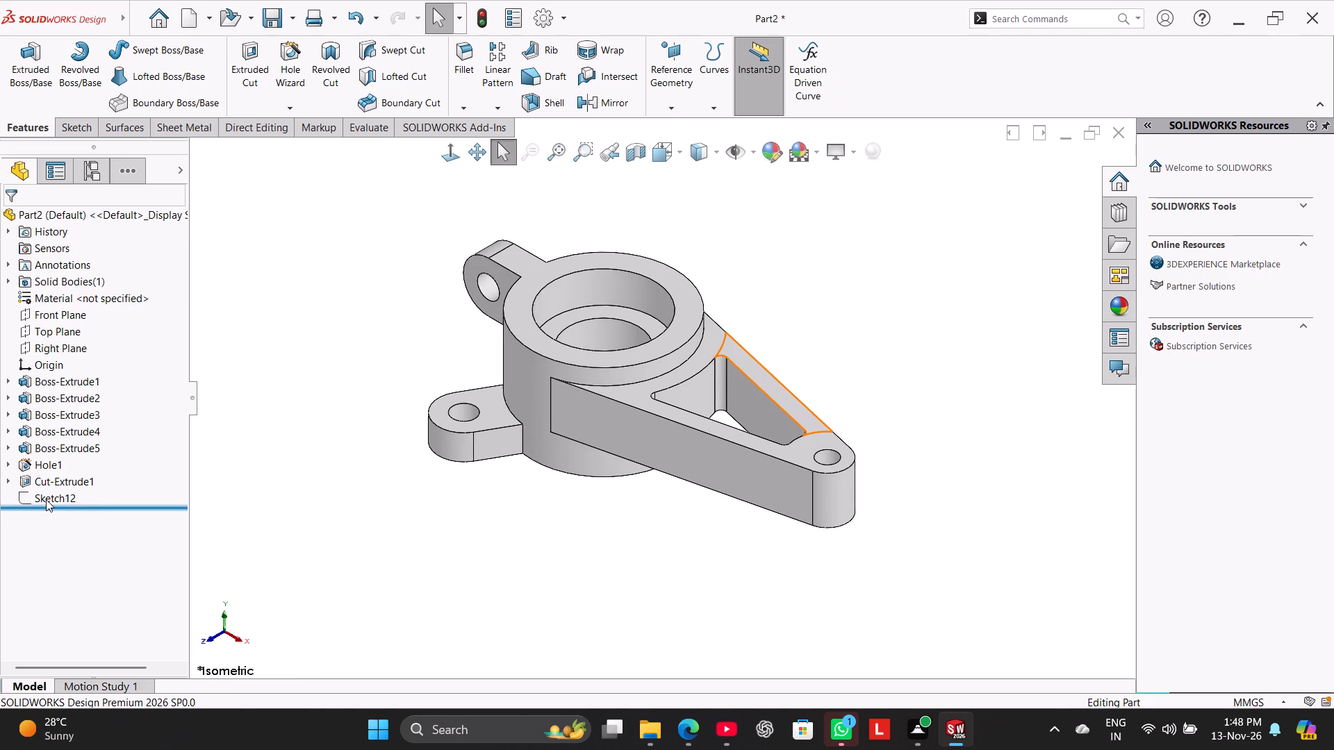
pyautogui.click(421, 582)
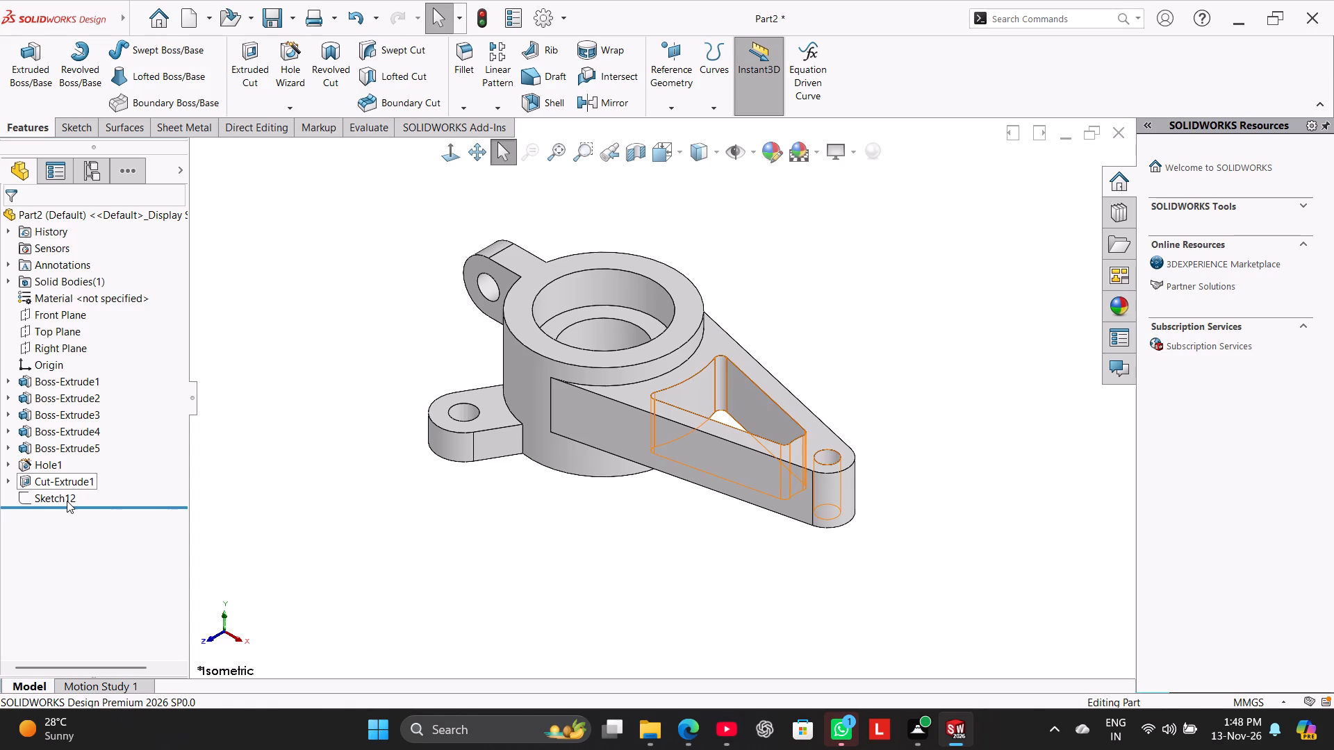
pyautogui.click(261, 367)
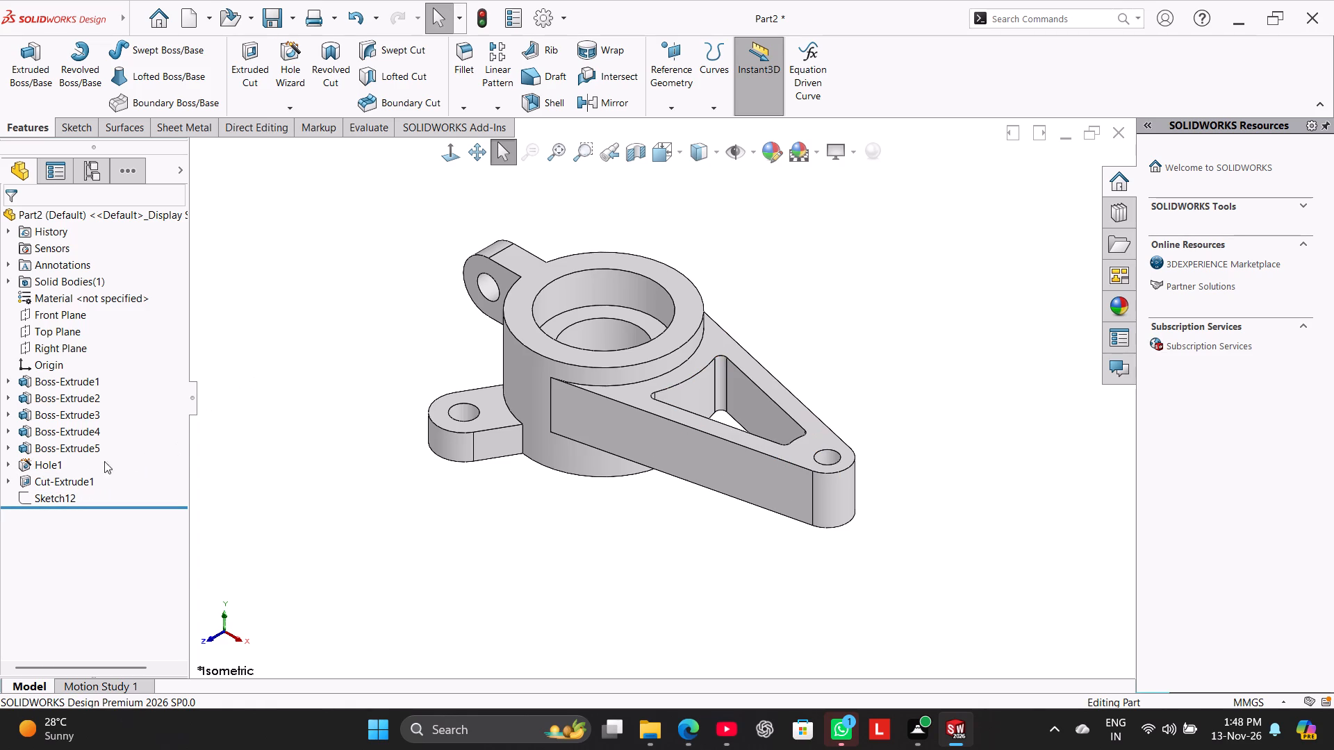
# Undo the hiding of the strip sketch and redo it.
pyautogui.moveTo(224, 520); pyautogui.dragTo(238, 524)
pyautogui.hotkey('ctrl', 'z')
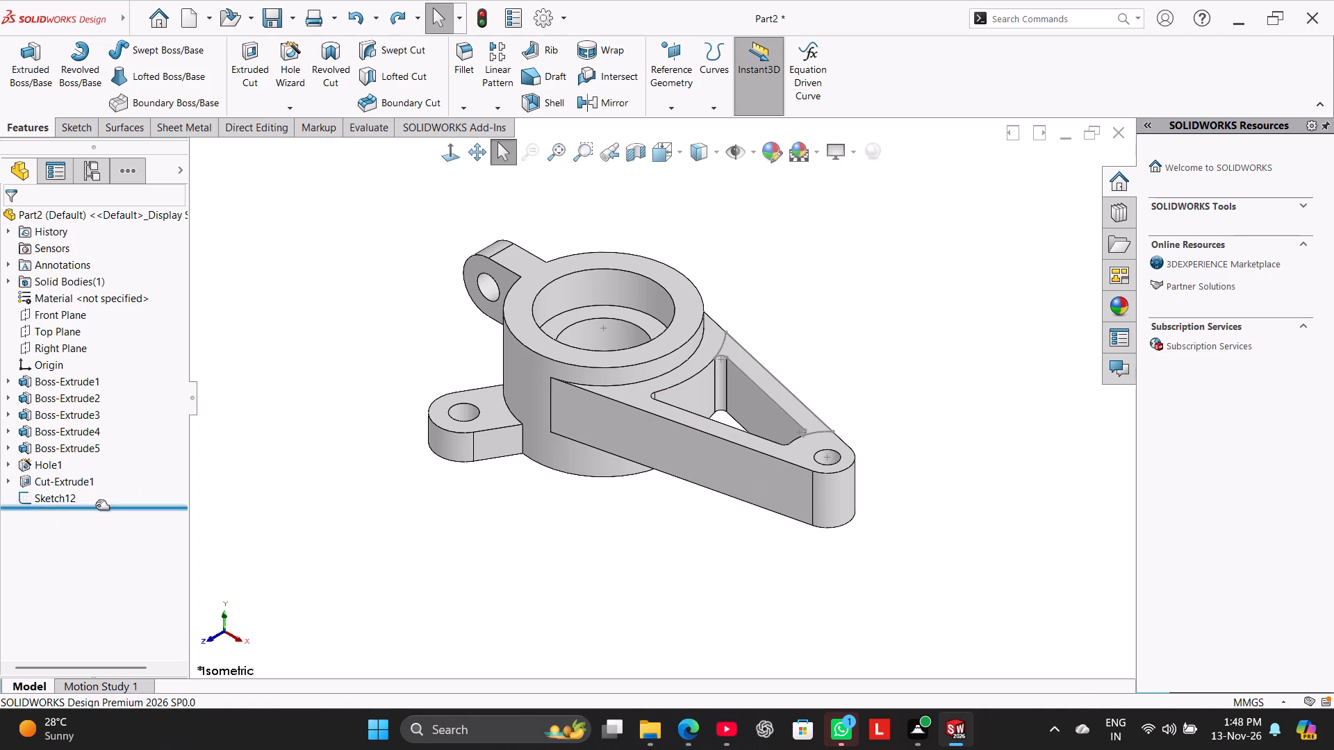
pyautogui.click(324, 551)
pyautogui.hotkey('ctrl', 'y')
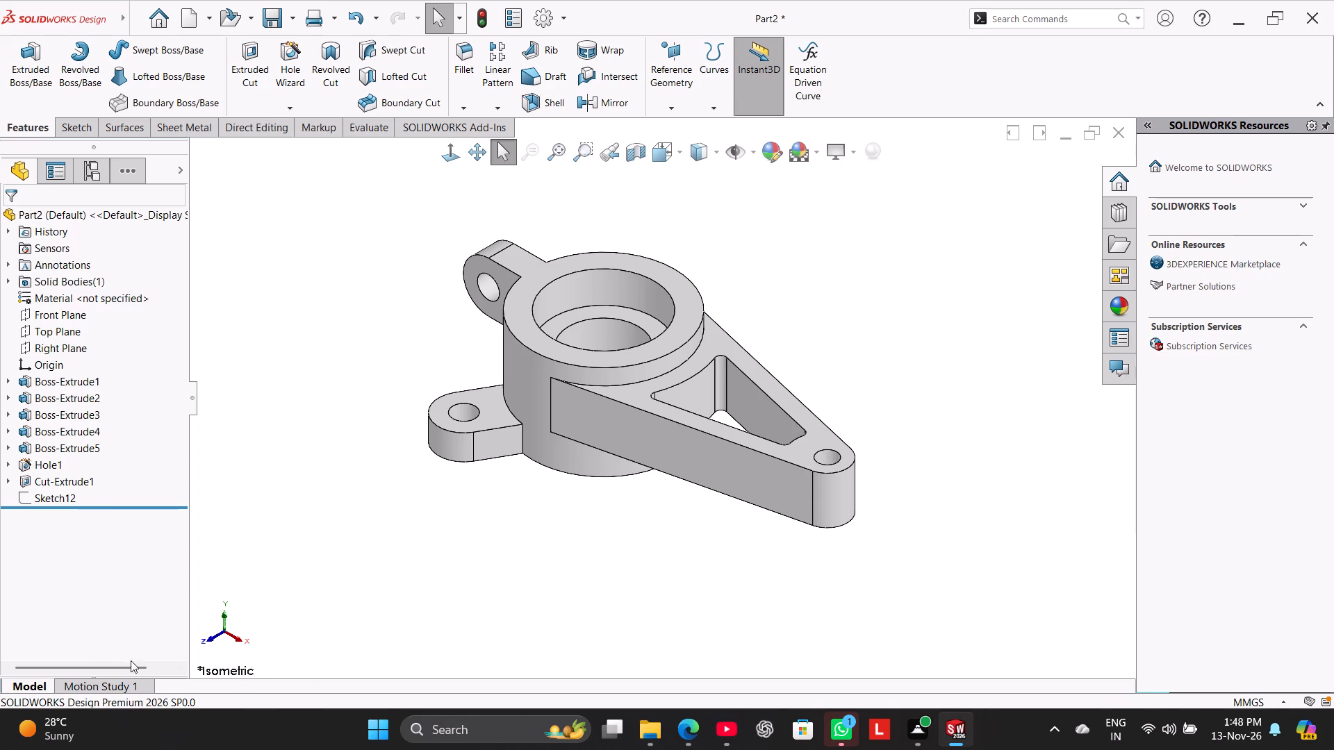
# Extrude-cut Sketch12 into the arm's upper side with a blind depth of 1 mm.
pyautogui.click(27, 493)
pyautogui.click(249, 80)
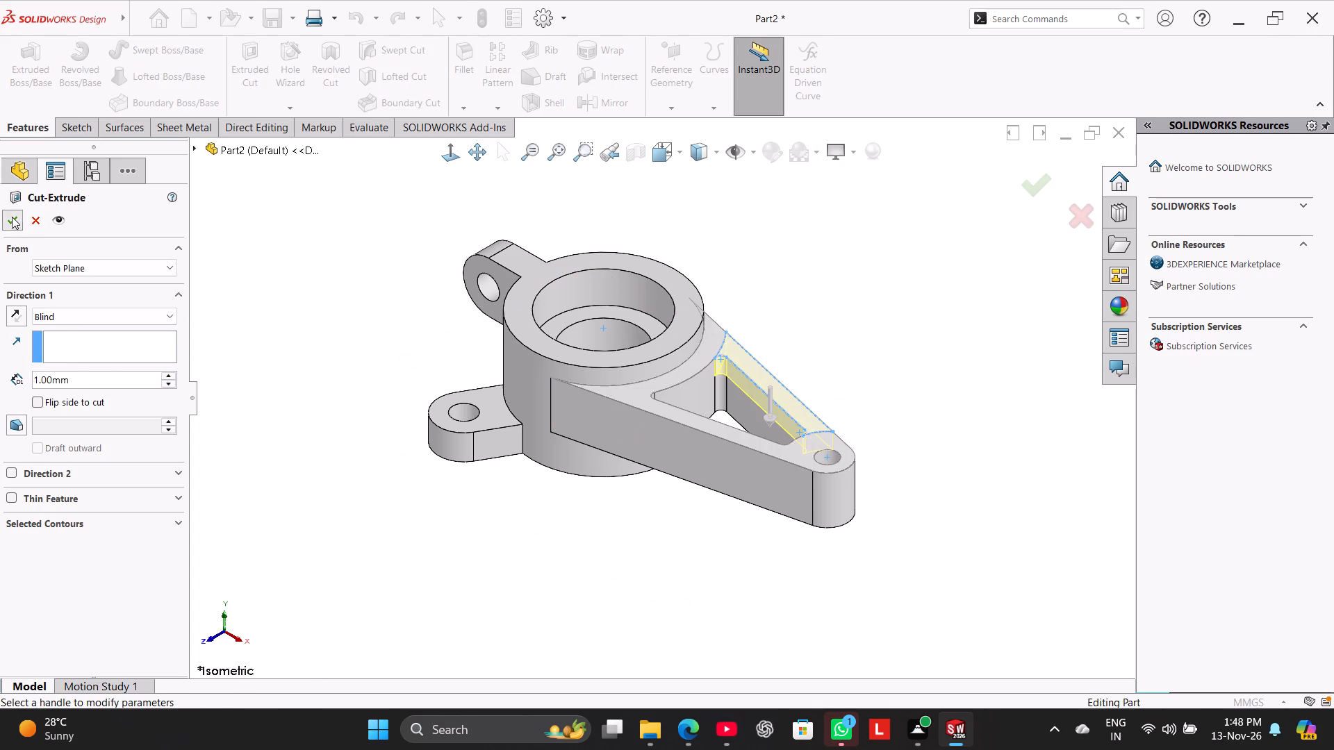
pyautogui.click(12, 217)
pyautogui.click(325, 271)
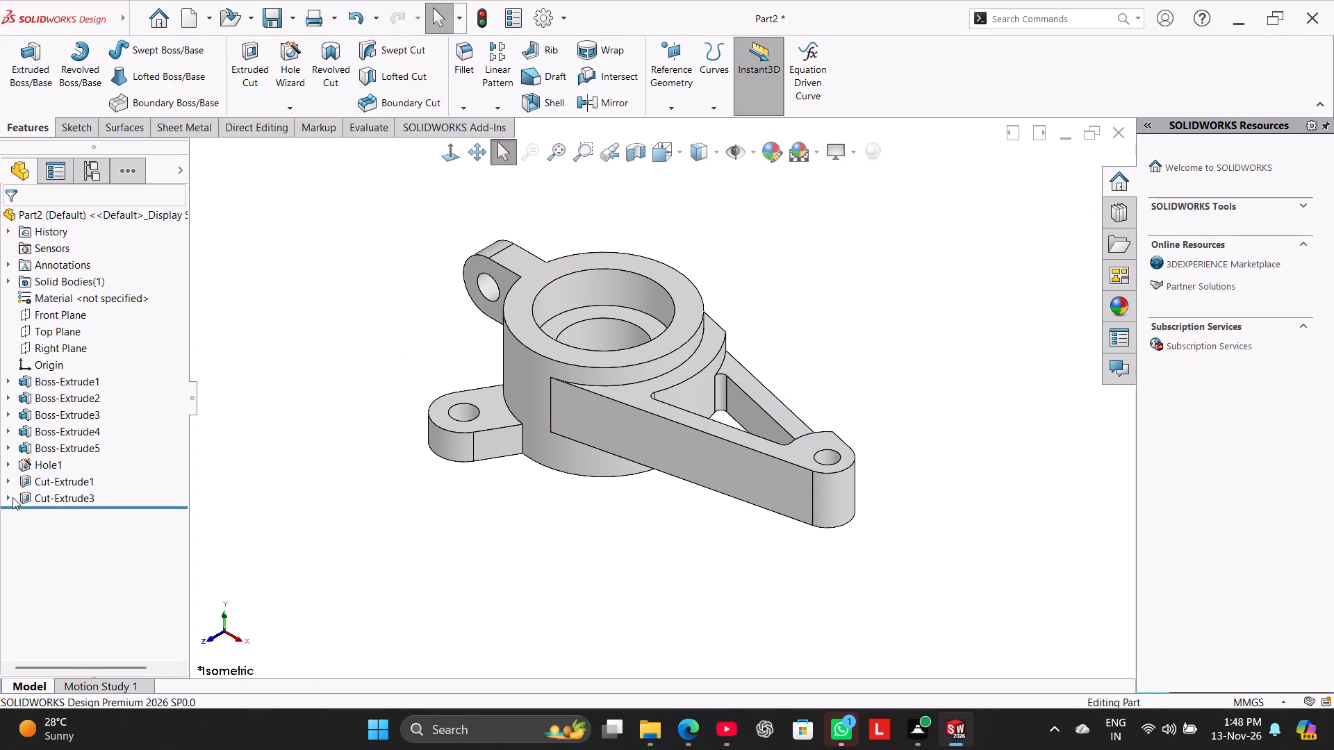
# Open Sketch12 under Cut-Extrude3 to examine the strip profile, and exit the sketch.
pyautogui.click(12, 497)
pyautogui.rightClick(51, 514)
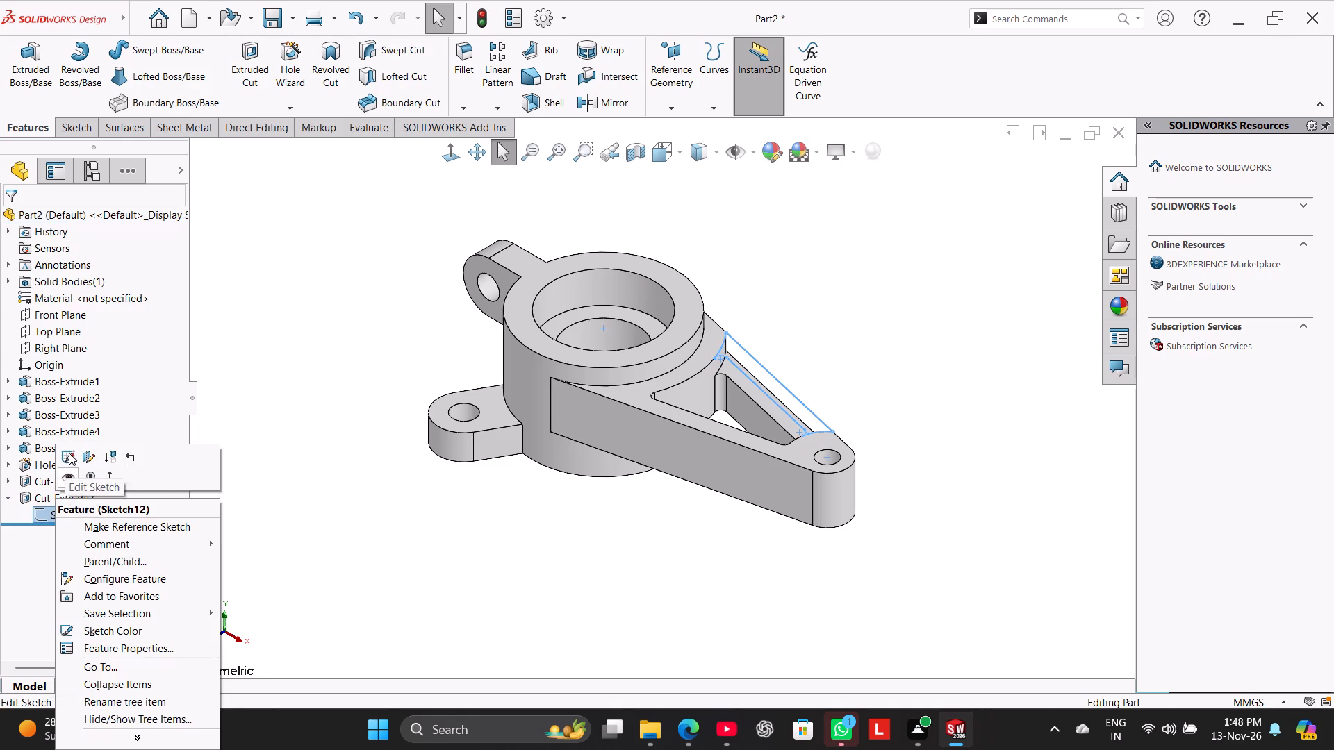
pyautogui.click(69, 453)
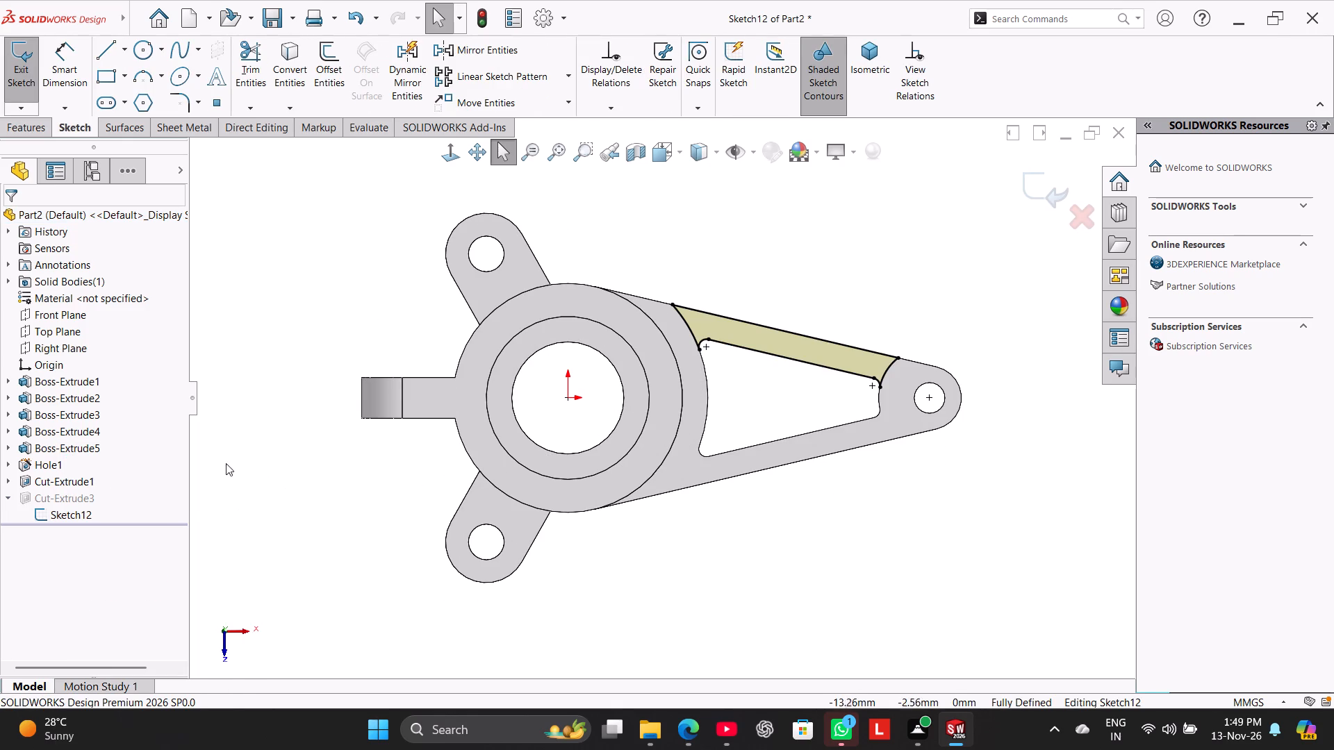
pyautogui.click(25, 62)
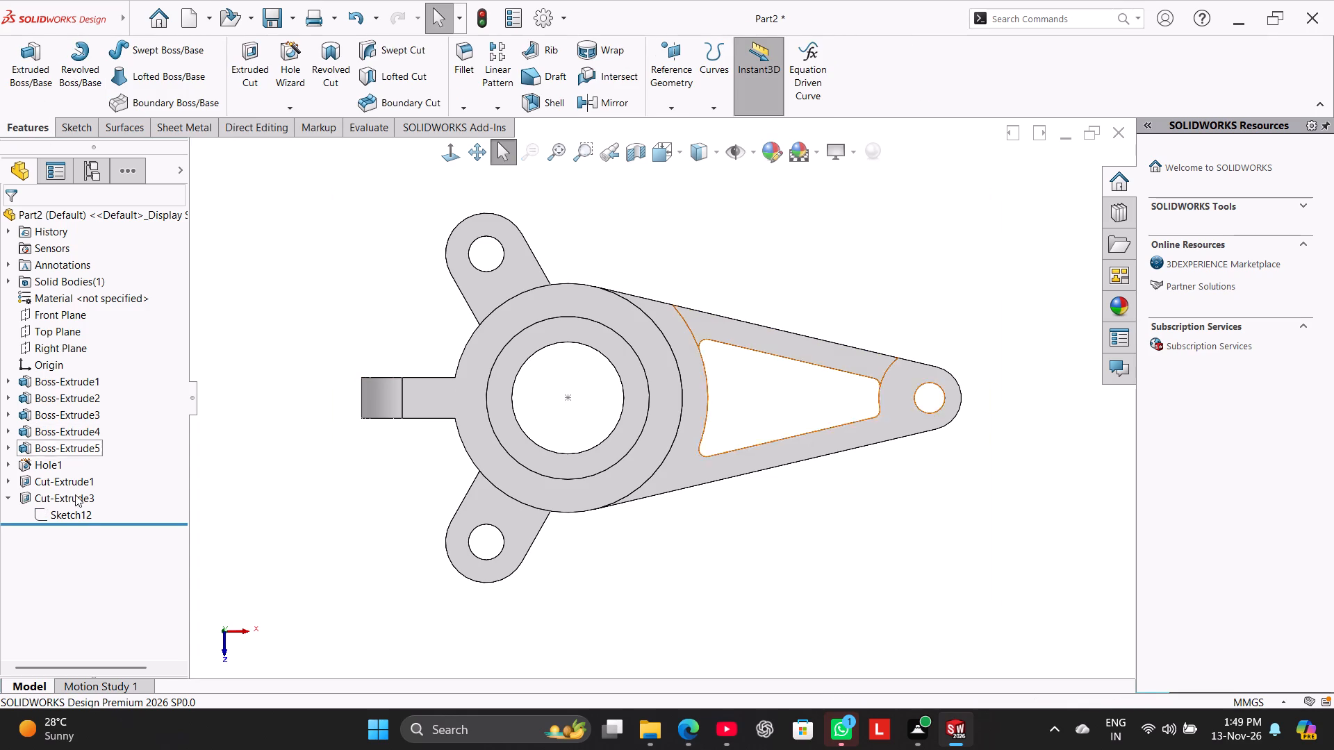
# Extrude-cut Sketch12 again, starting from the arm's underside face, blind 1 mm deep with the direction reversed into the arm.
pyautogui.click(84, 517)
pyautogui.click(258, 68)
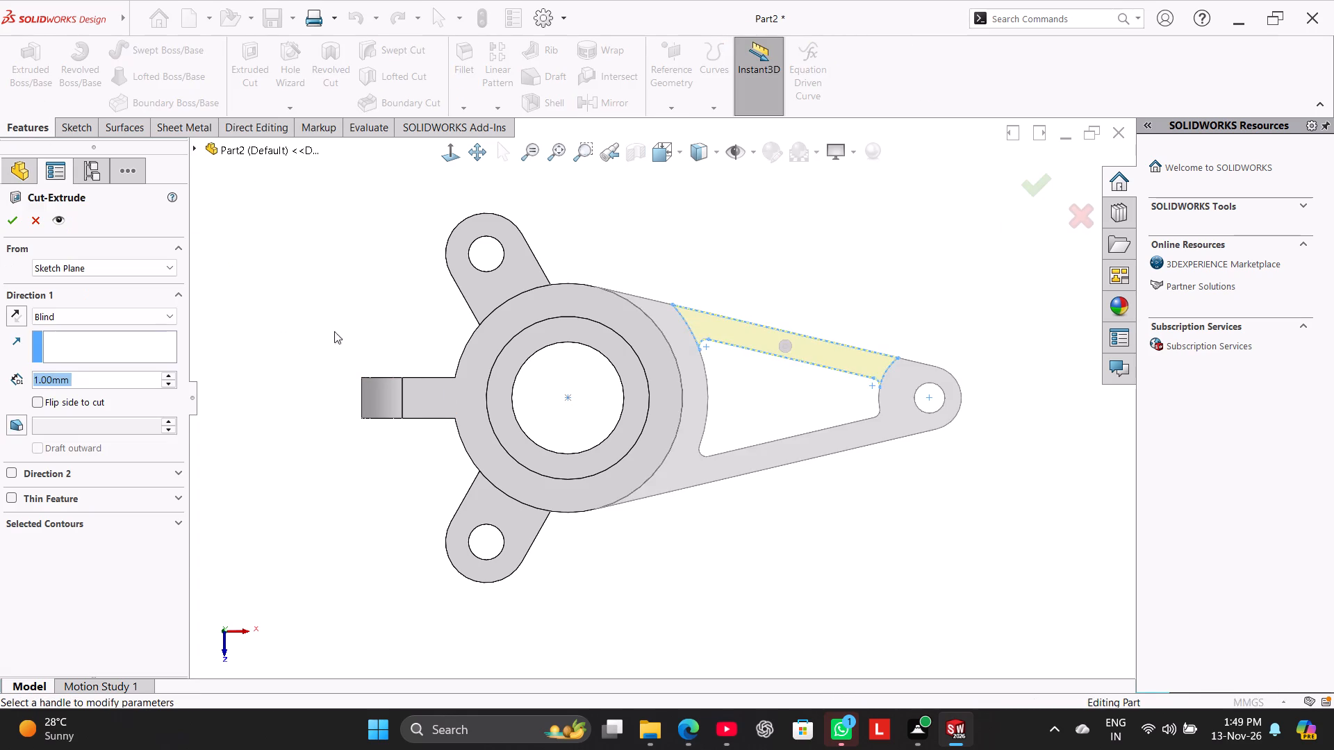
pyautogui.moveTo(345, 307); pyautogui.dragTo(181, 467, button='middle')
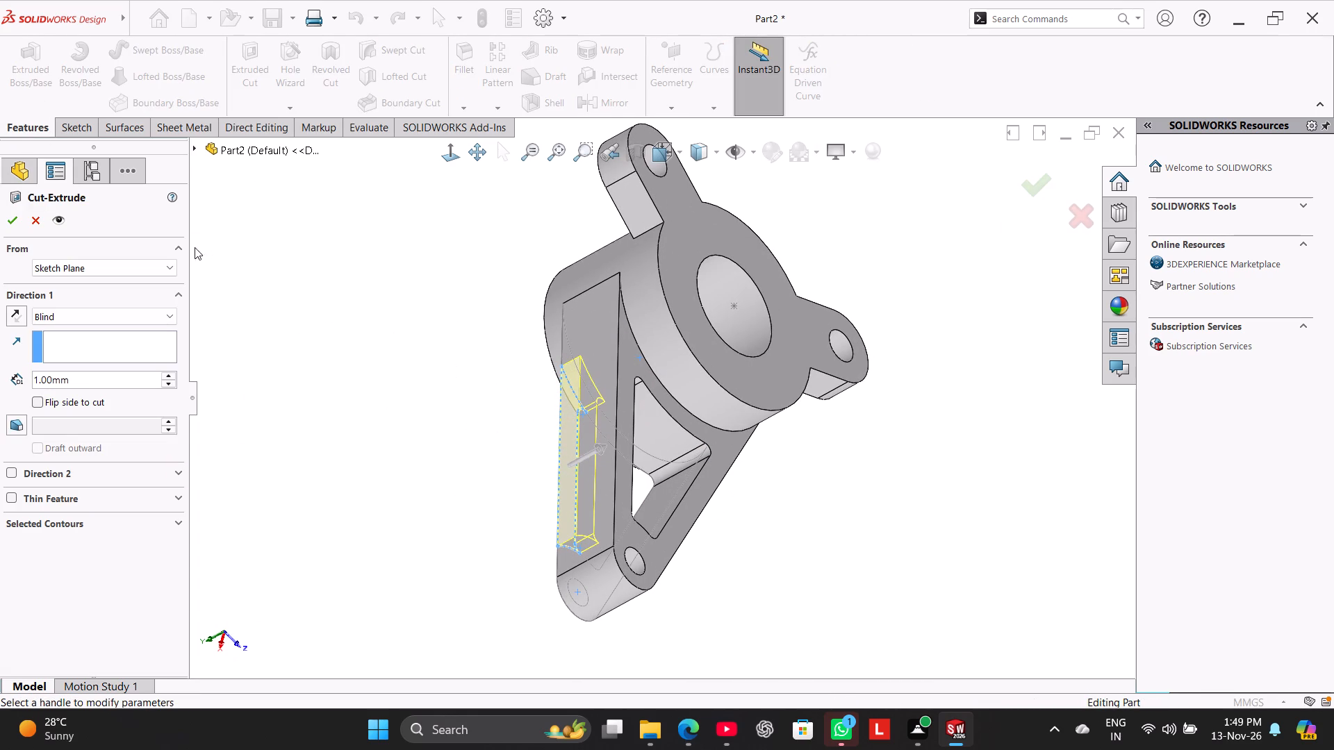
pyautogui.click(170, 265)
pyautogui.click(149, 300)
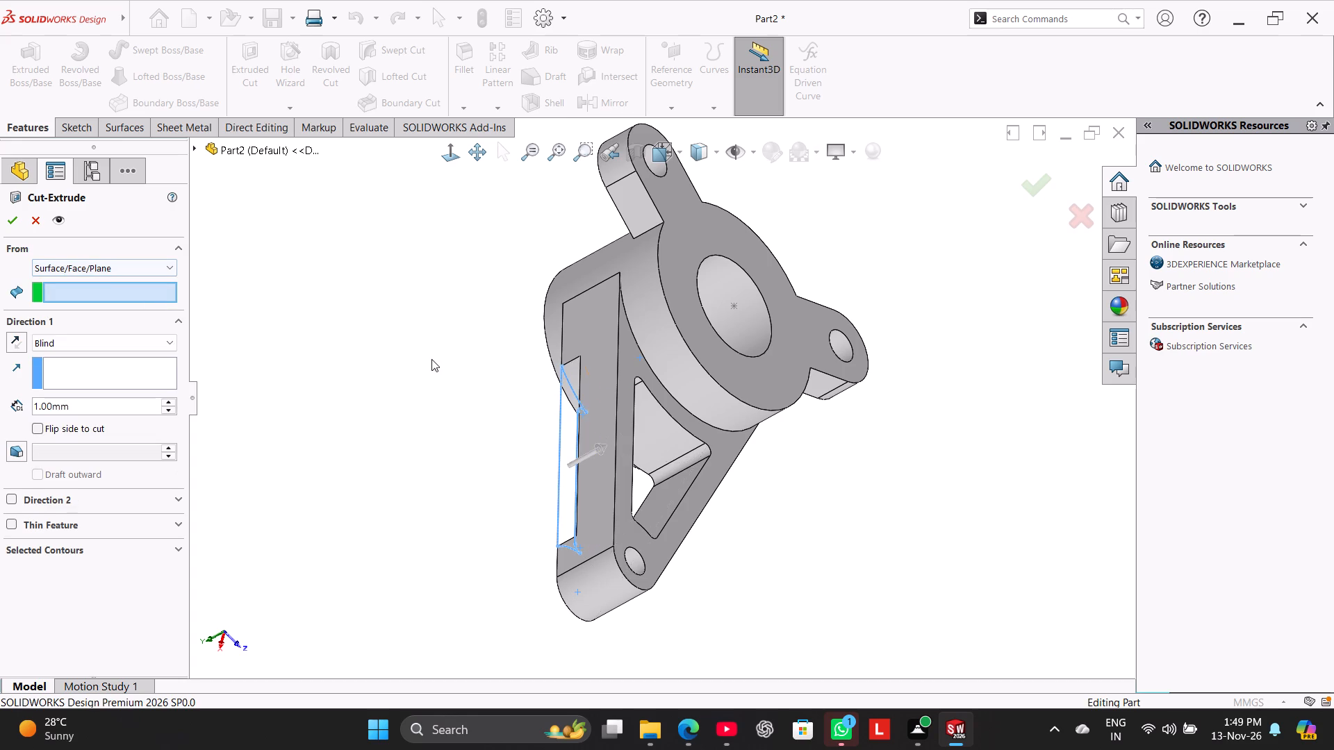
pyautogui.click(625, 415)
pyautogui.moveTo(408, 462); pyautogui.dragTo(455, 483, button='middle')
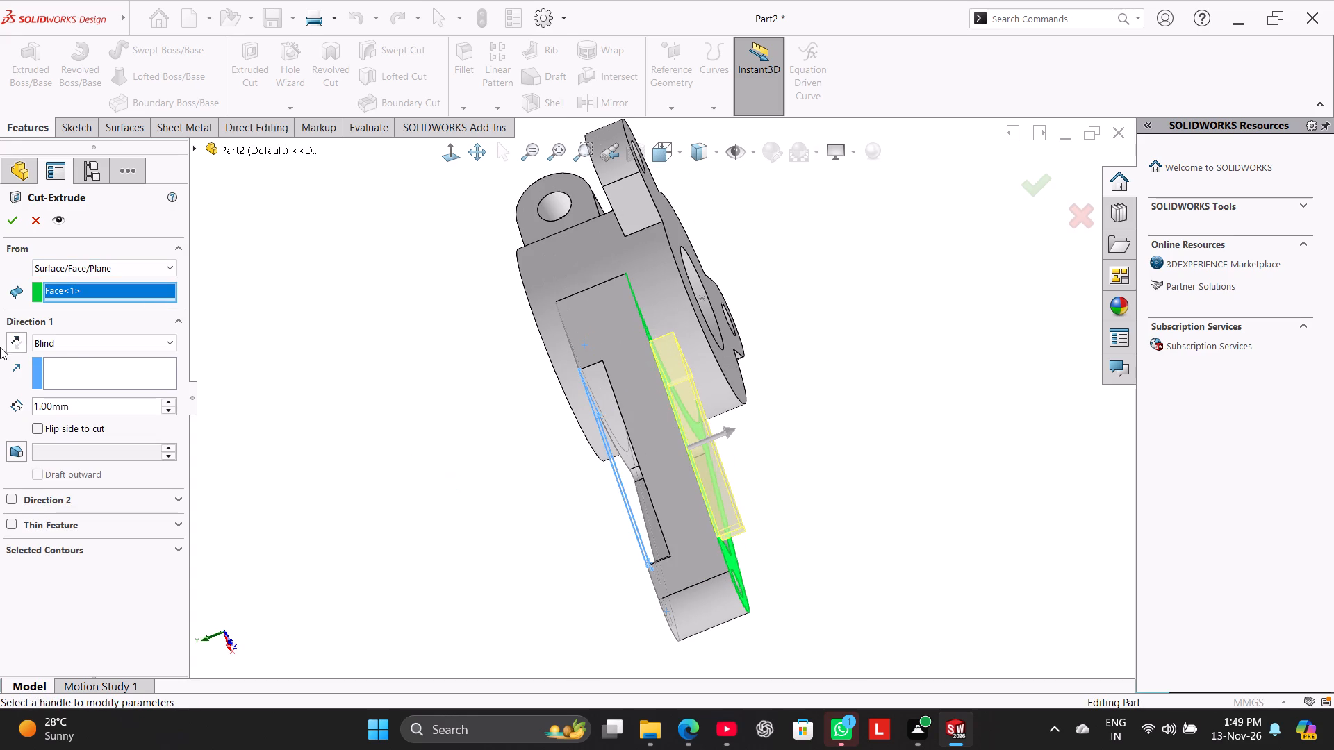
pyautogui.click(22, 343)
pyautogui.click(17, 218)
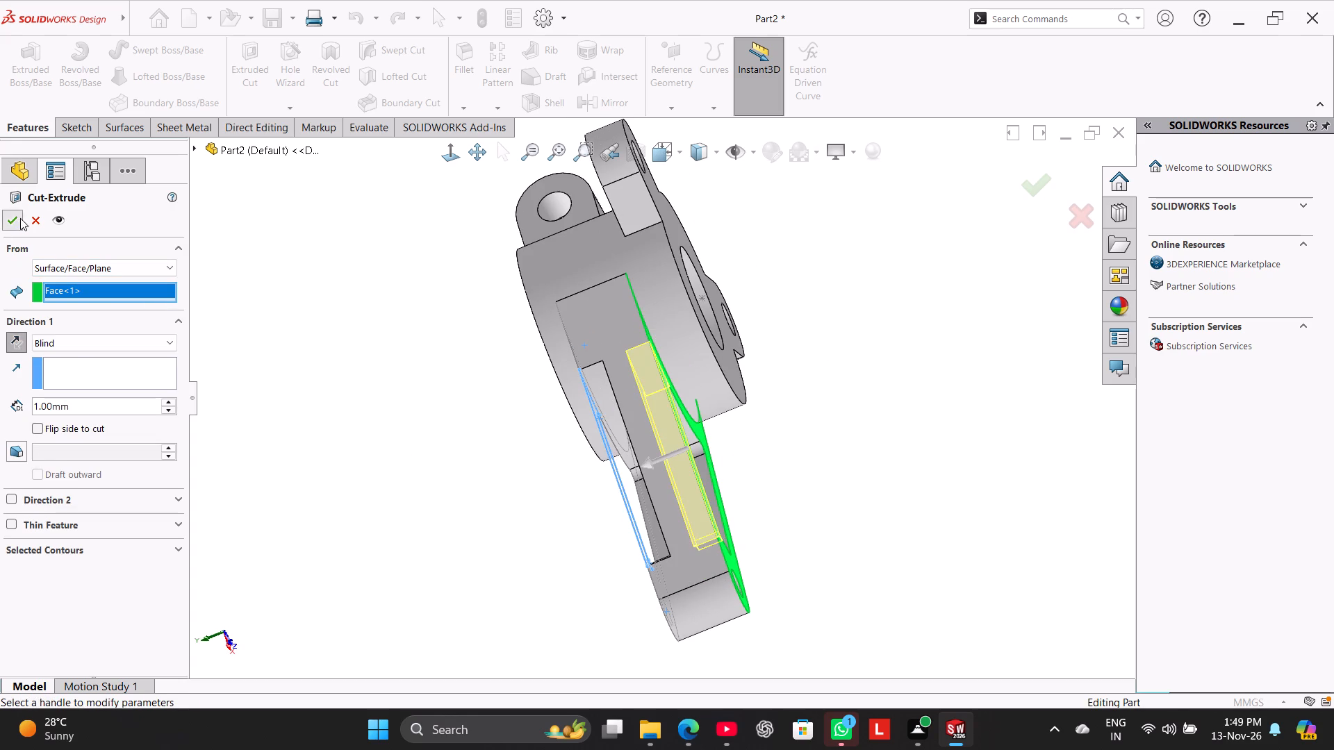
pyautogui.click(256, 309)
# Display the finished part in isometric view and collapse Cut-Extrude3 in the feature tree.
pyautogui.moveTo(318, 408); pyautogui.dragTo(297, 401, button='middle')
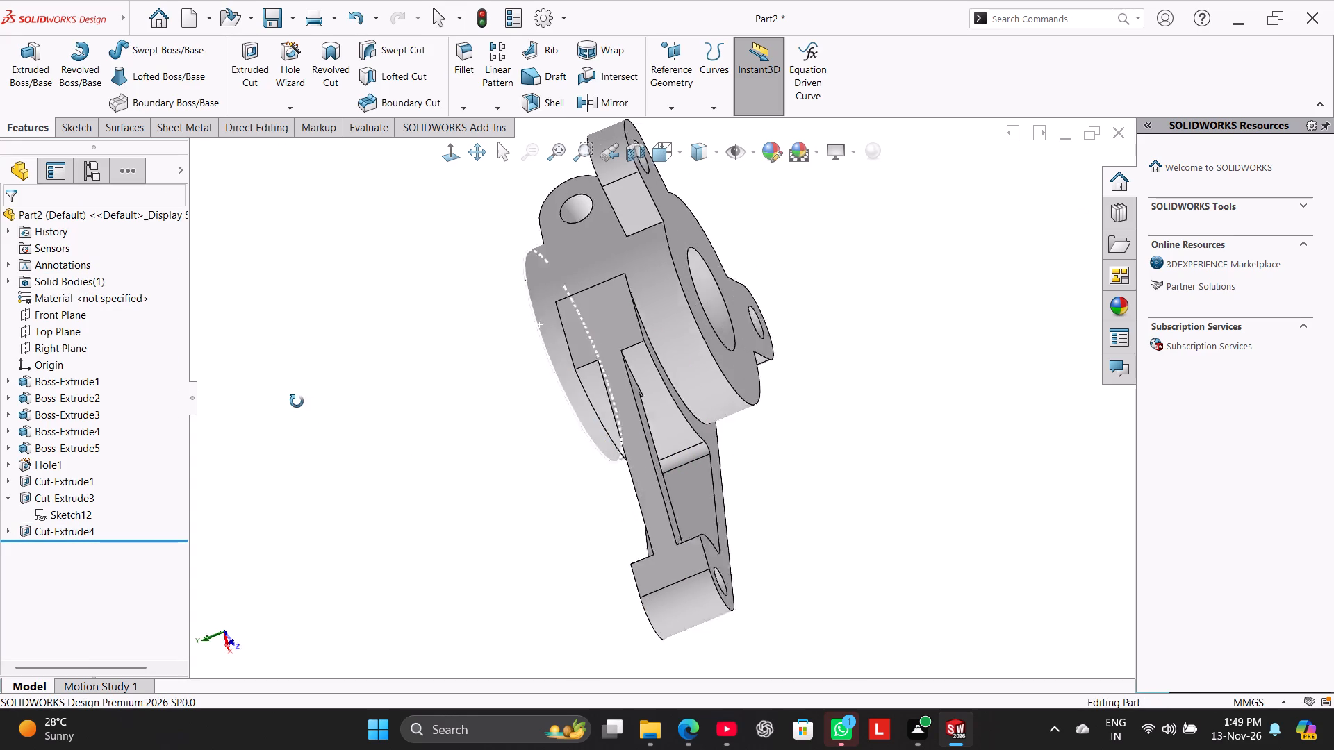
pyautogui.moveTo(297, 401); pyautogui.dragTo(405, 242, button='middle')
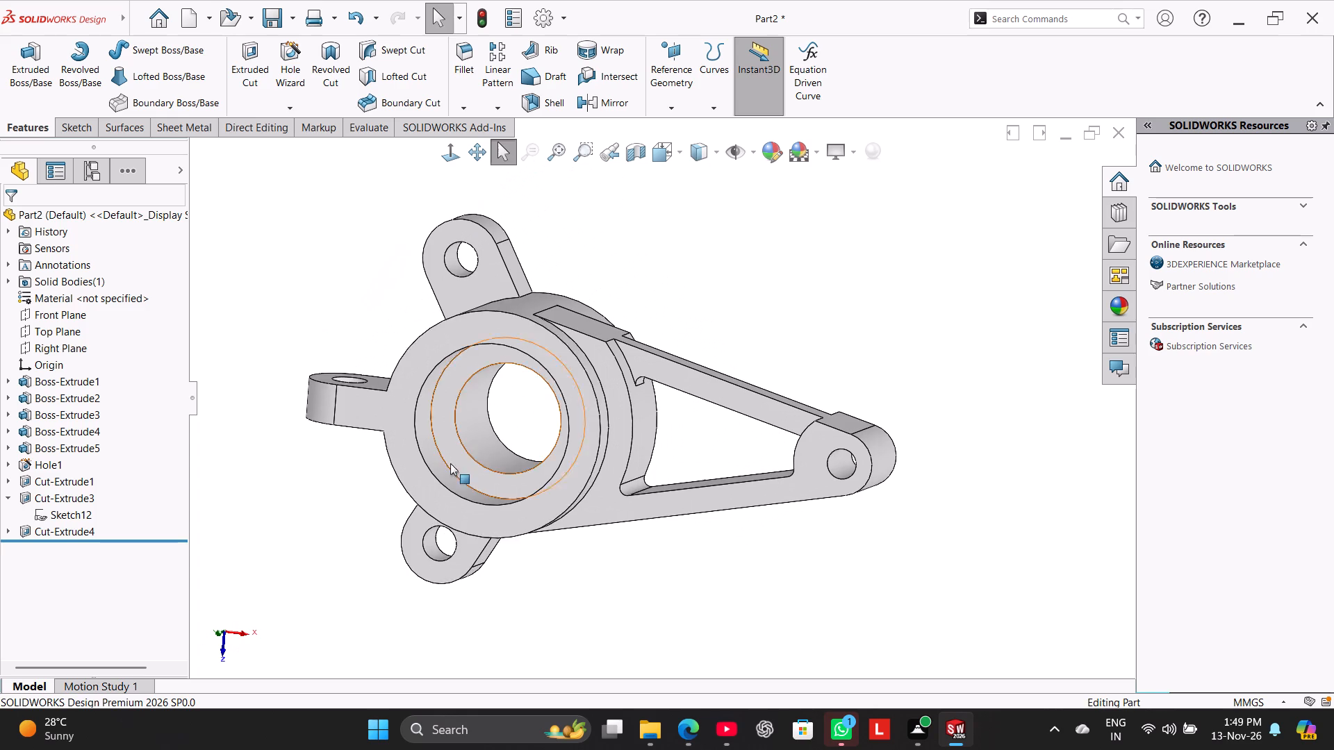
pyautogui.moveTo(425, 503); pyautogui.dragTo(526, 383, button='right')
pyautogui.click(388, 473)
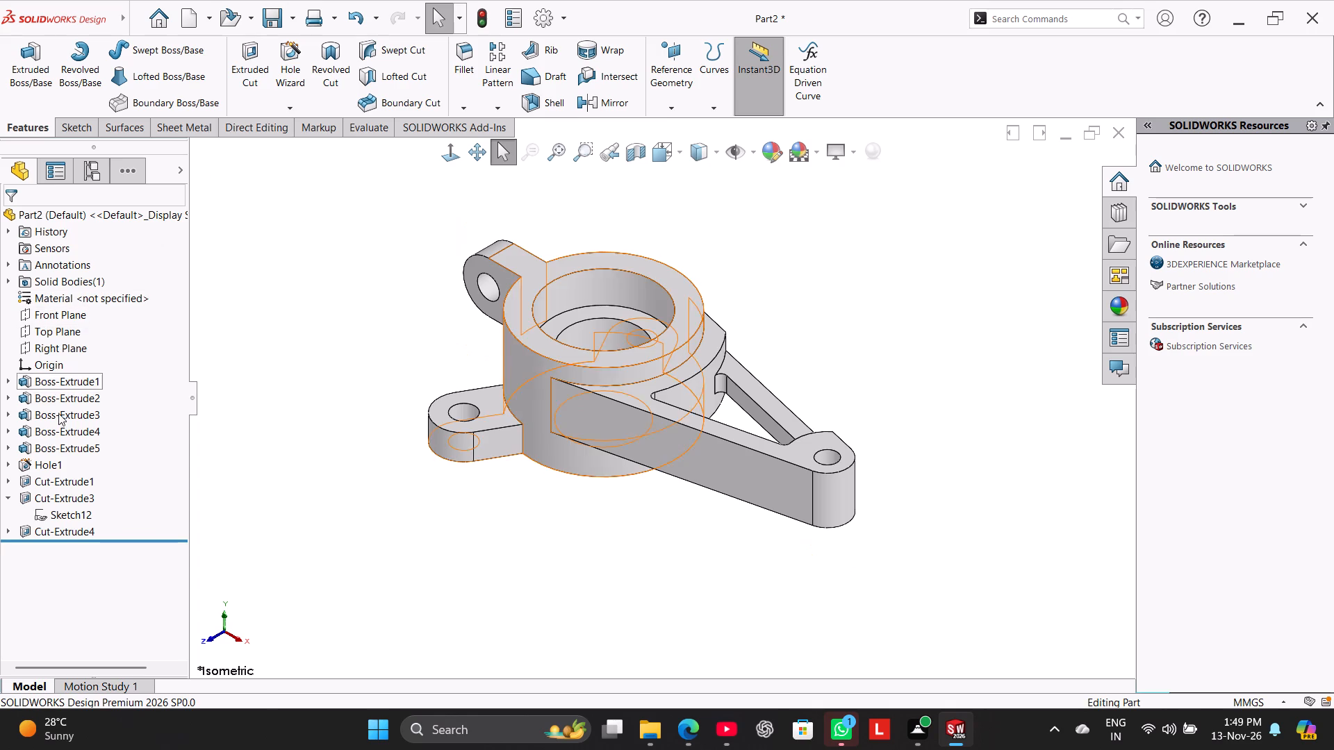
pyautogui.click(13, 494)
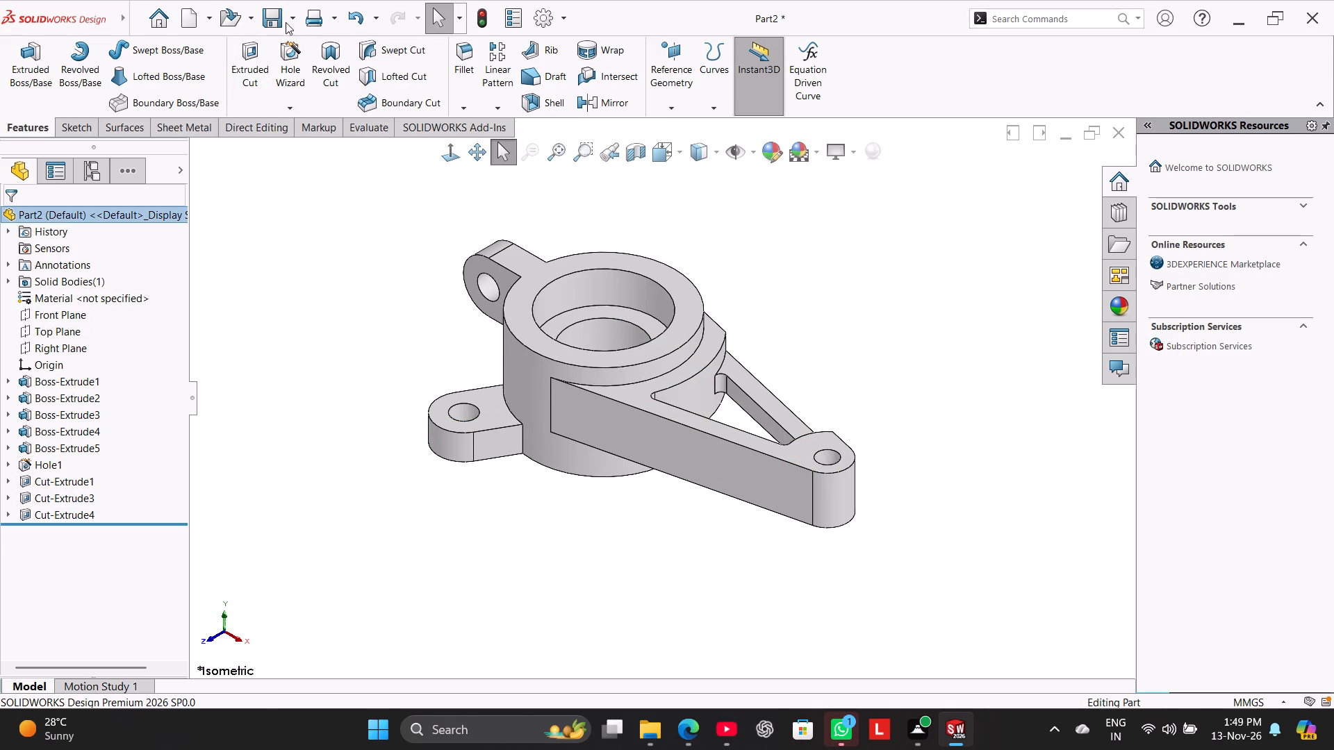
# Start saving the part under a new name and copy the folder name "Cup hub with two ears and open frame arm - Run 15" in File Explorer.
pyautogui.click(288, 18)
pyautogui.click(293, 58)
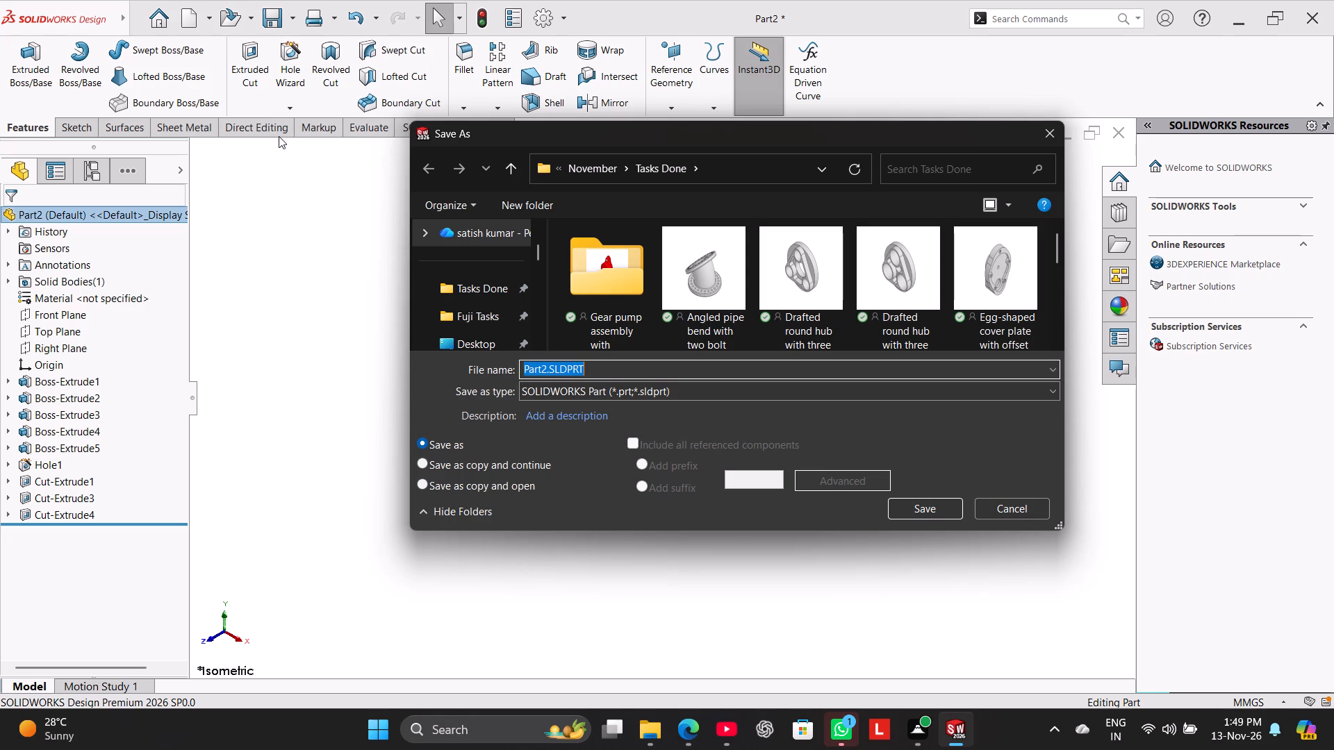
pyautogui.click(652, 733)
pyautogui.click(121, 64)
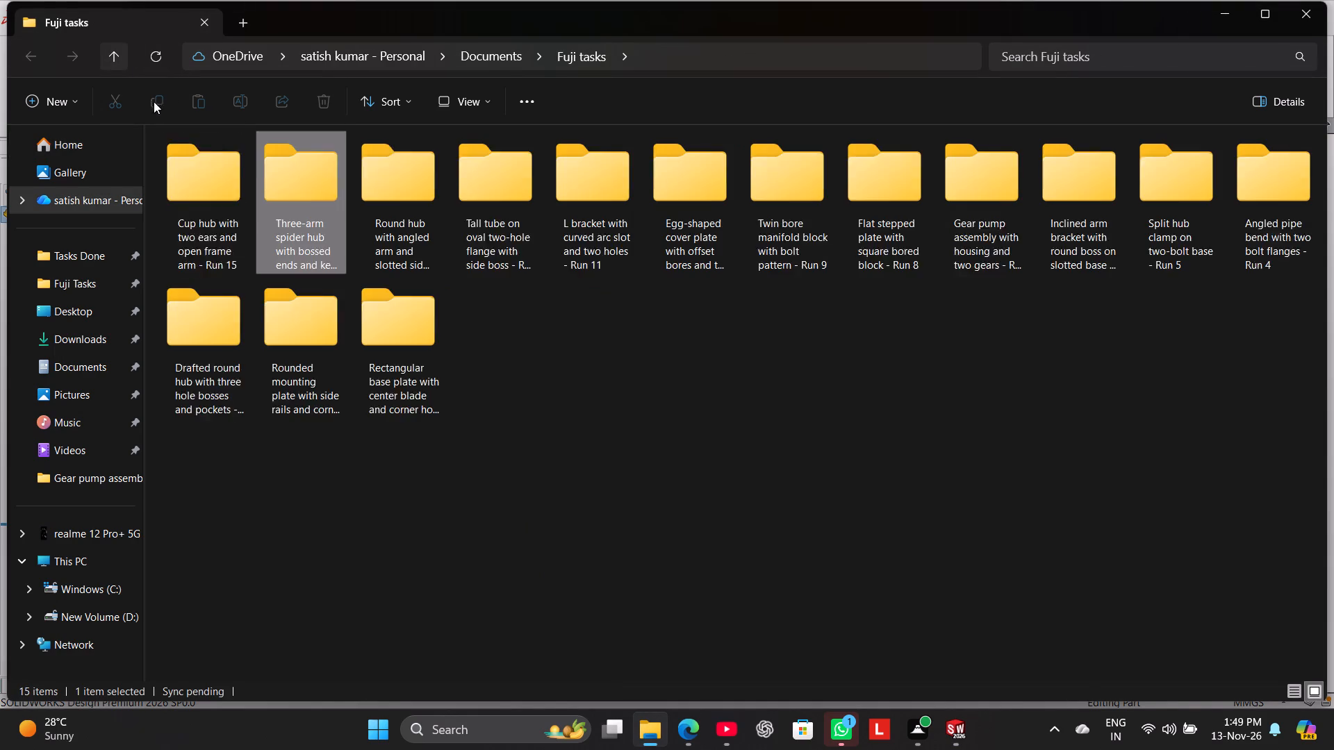
pyautogui.click(216, 197)
pyautogui.click(238, 99)
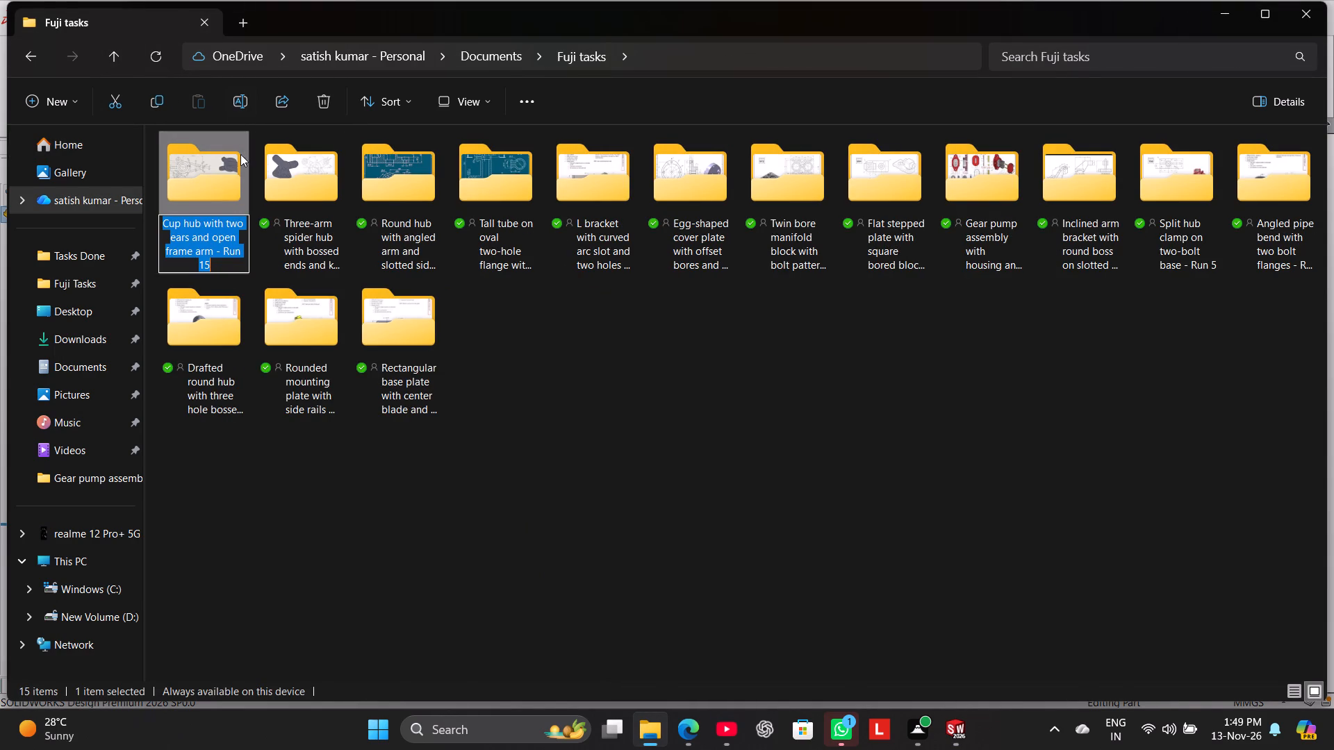
pyautogui.hotkey('ctrl', 'c')
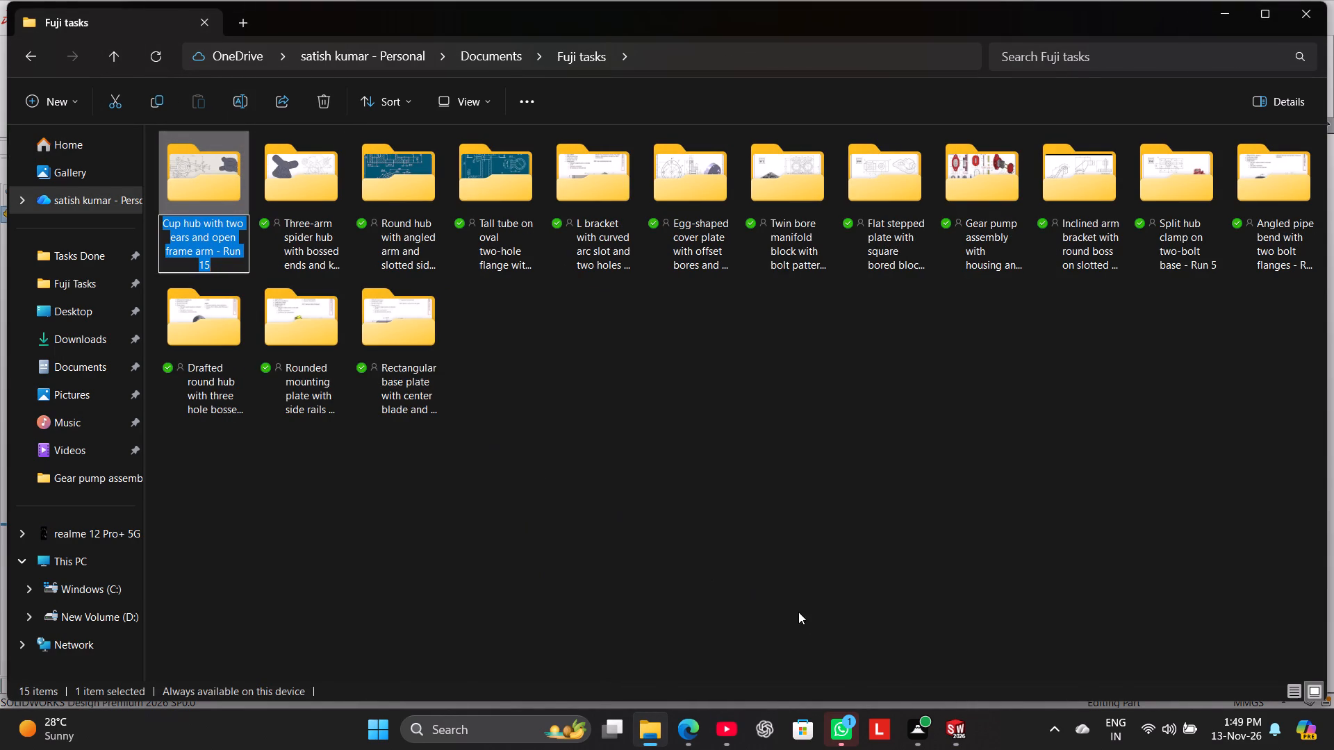
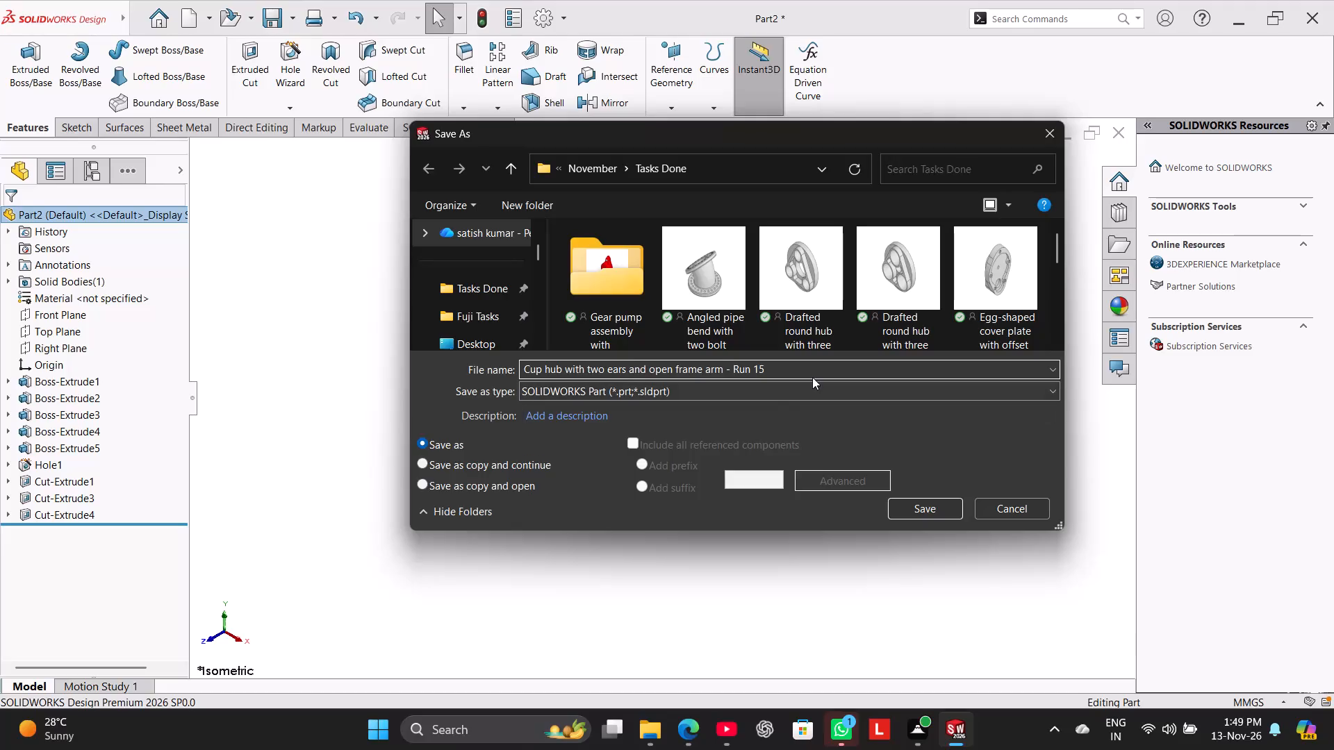
# Remove "- Run 15" from the file name and save the part as "Cup hub with two ears and open frame arm" in Tasks Done.
pyautogui.click(810, 374)
pyautogui.click(807, 371)
pyautogui.press('BackSpace')
pyautogui.press('BackSpace')
pyautogui.press('BackSpace')
pyautogui.press('BackSpace')
pyautogui.press('BackSpace')
pyautogui.press('BackSpace')
pyautogui.press('BackSpace')
pyautogui.press('BackSpace')
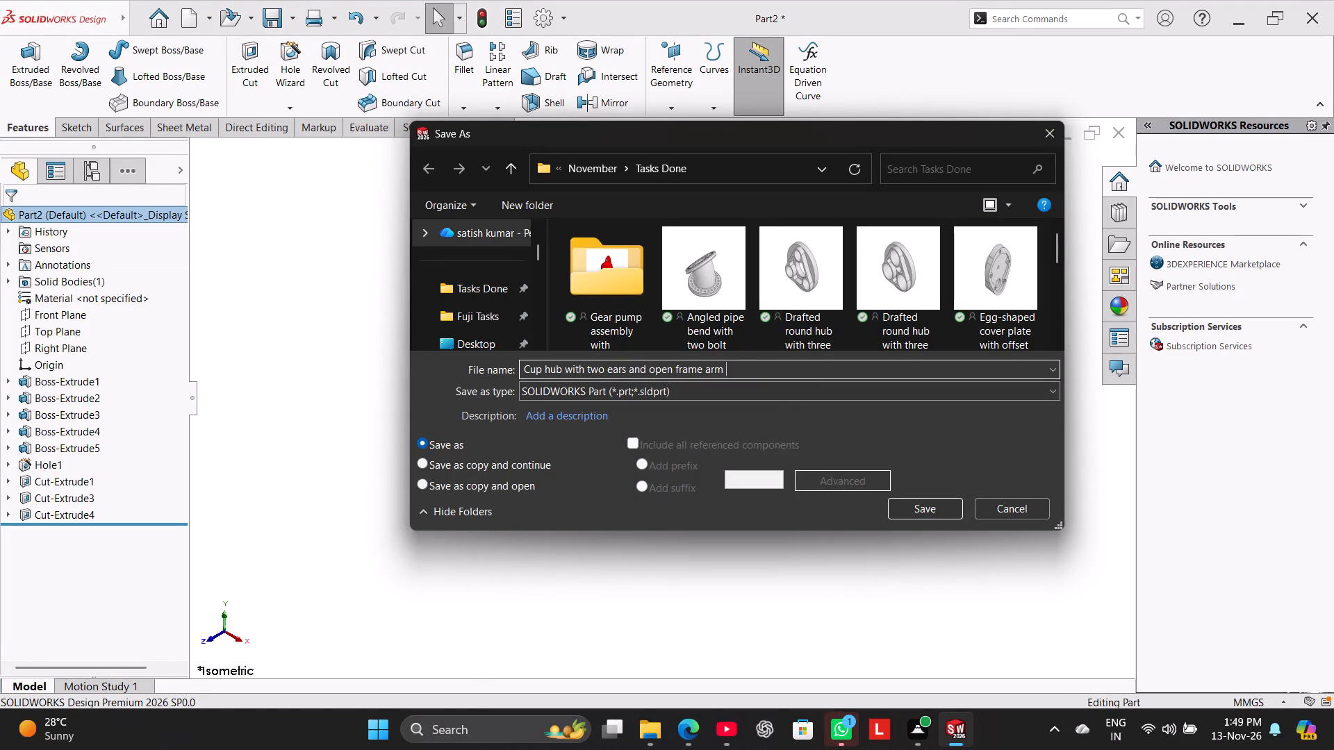
pyautogui.press('BackSpace')
pyautogui.hotkey('ctrl', 'a')
pyautogui.hotkey('ctrl', 'c')
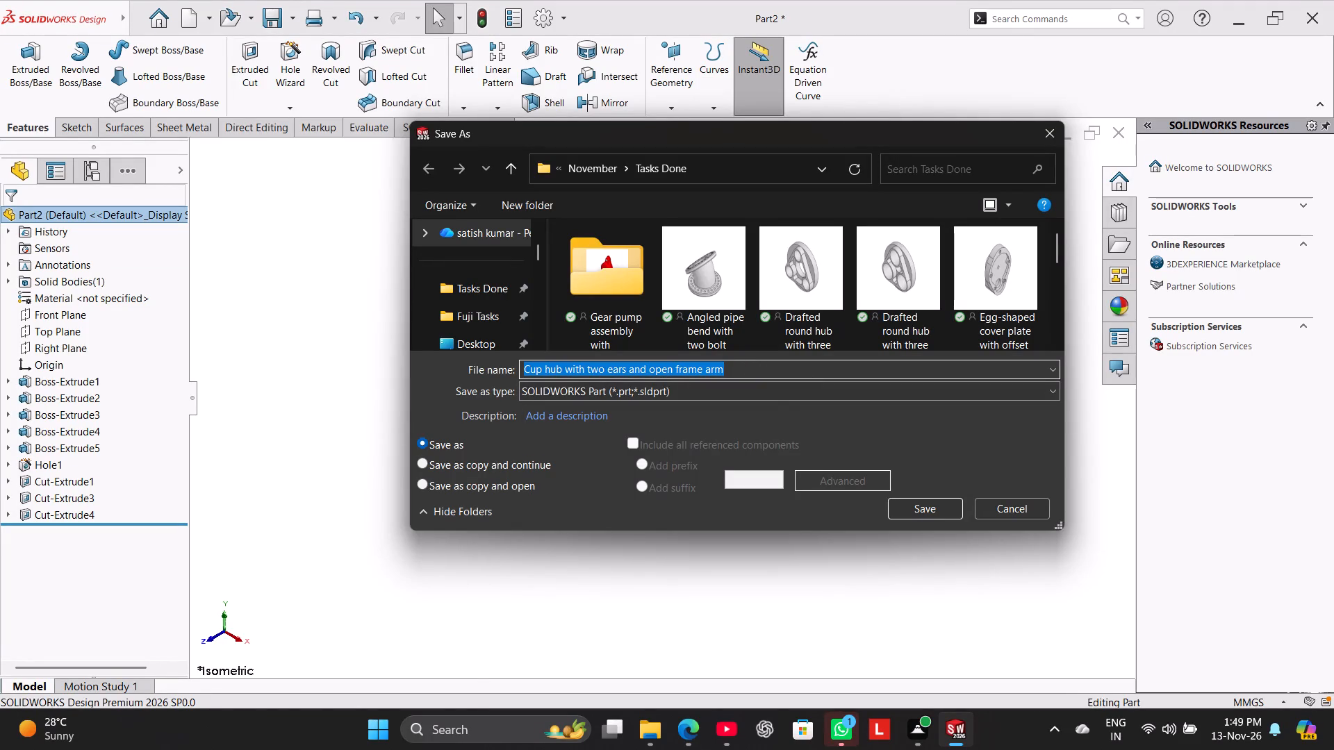
pyautogui.click(909, 510)
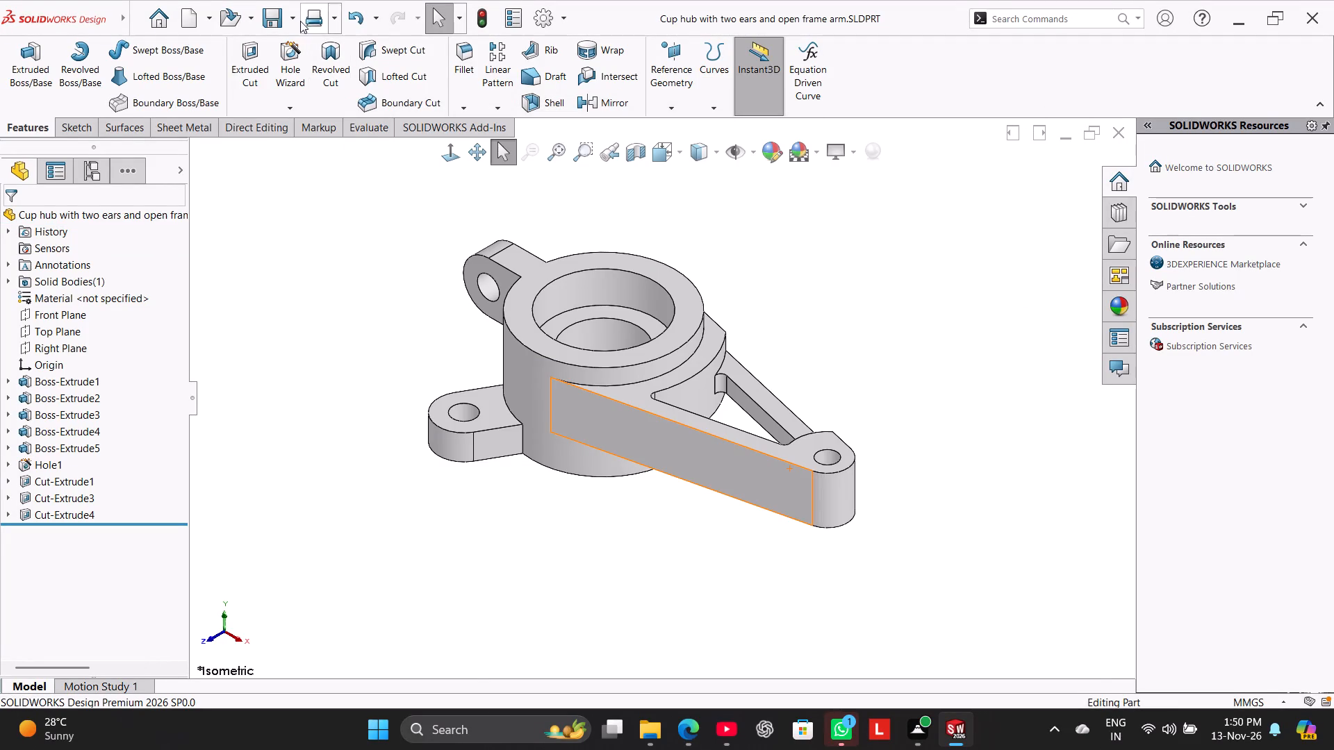
# Save a PDF copy of the part as "Cup hub with two ears and open frame arm.pdf" in the Tasks Done folder.
pyautogui.click(285, 22)
pyautogui.click(287, 16)
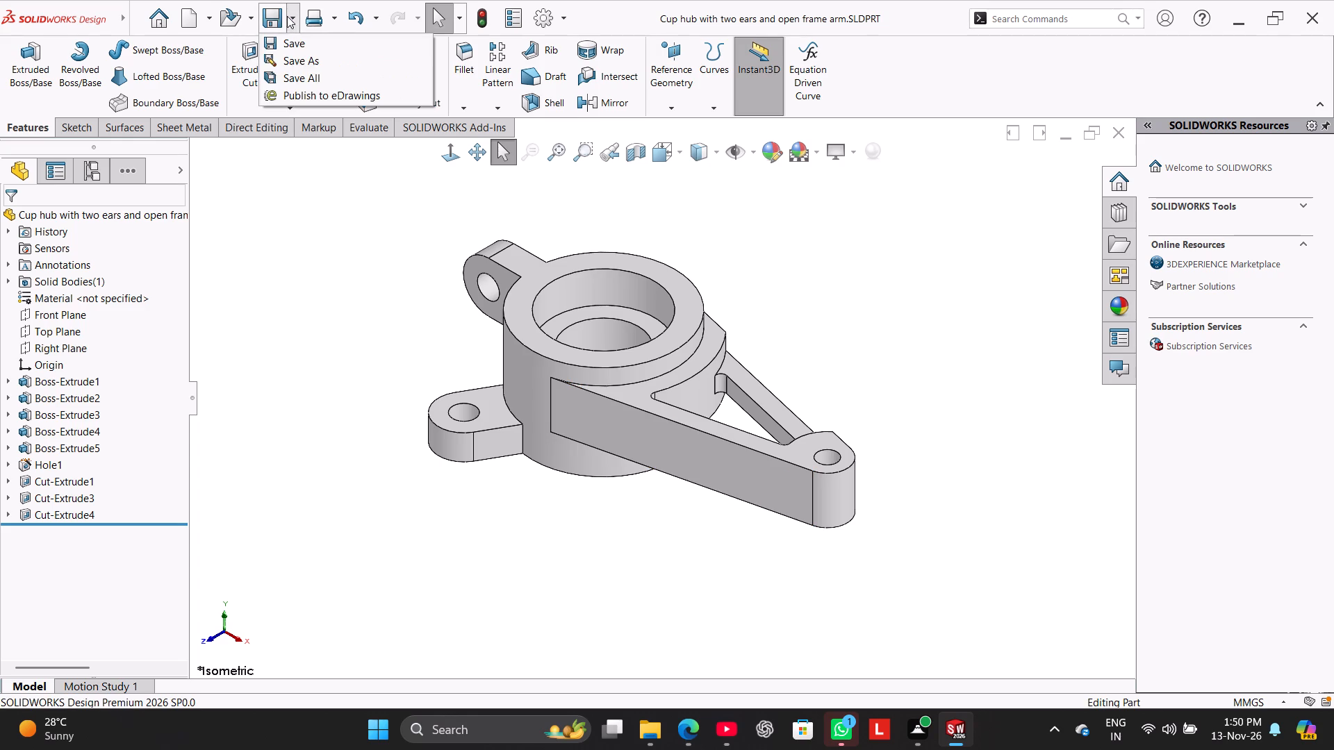
pyautogui.click(307, 54)
pyautogui.click(634, 394)
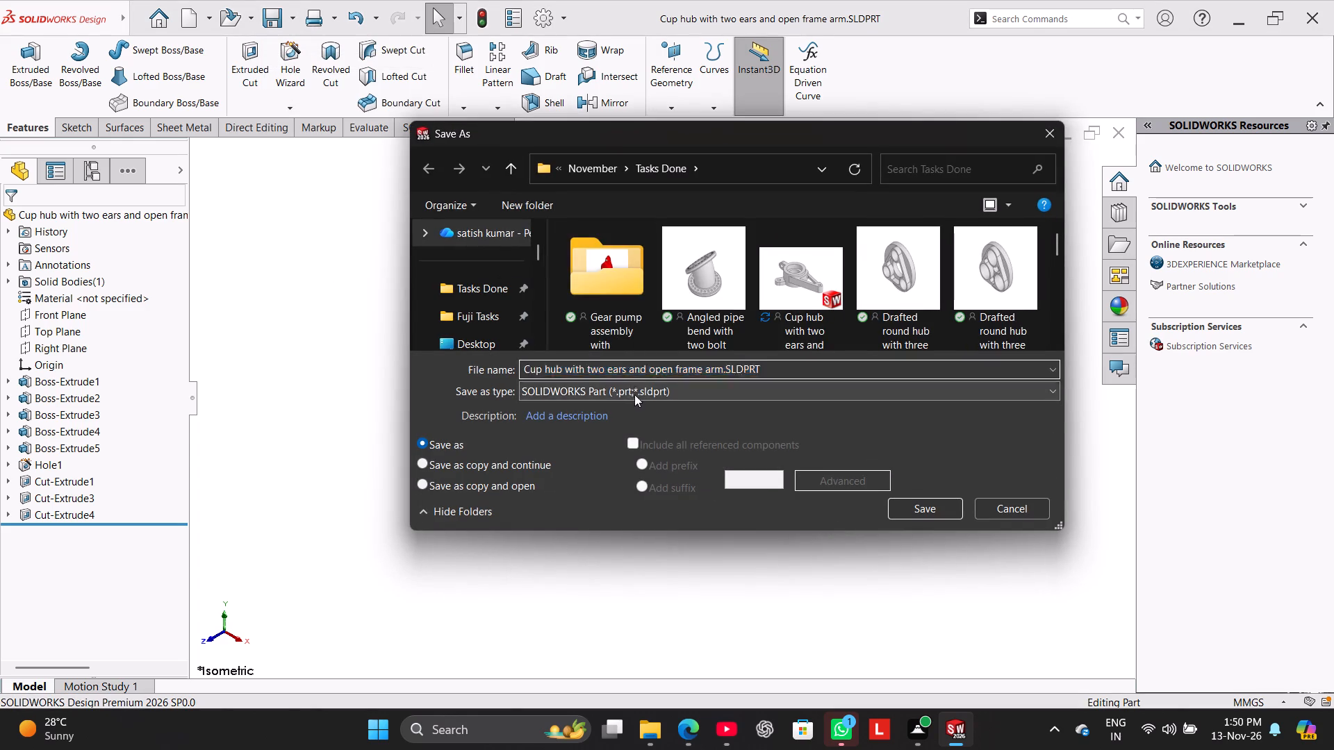
pyautogui.click(730, 129)
pyautogui.click(925, 532)
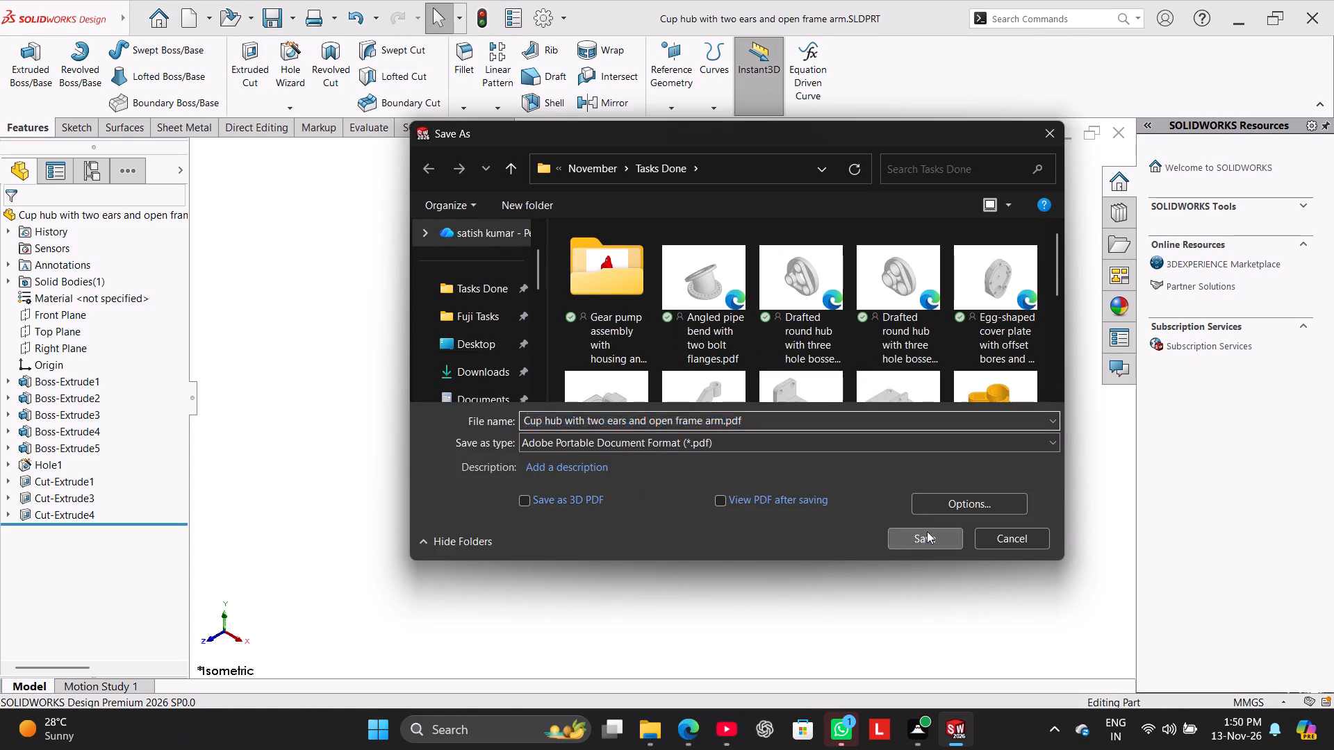
# Close the cup hub part document.
pyautogui.click(1121, 146)
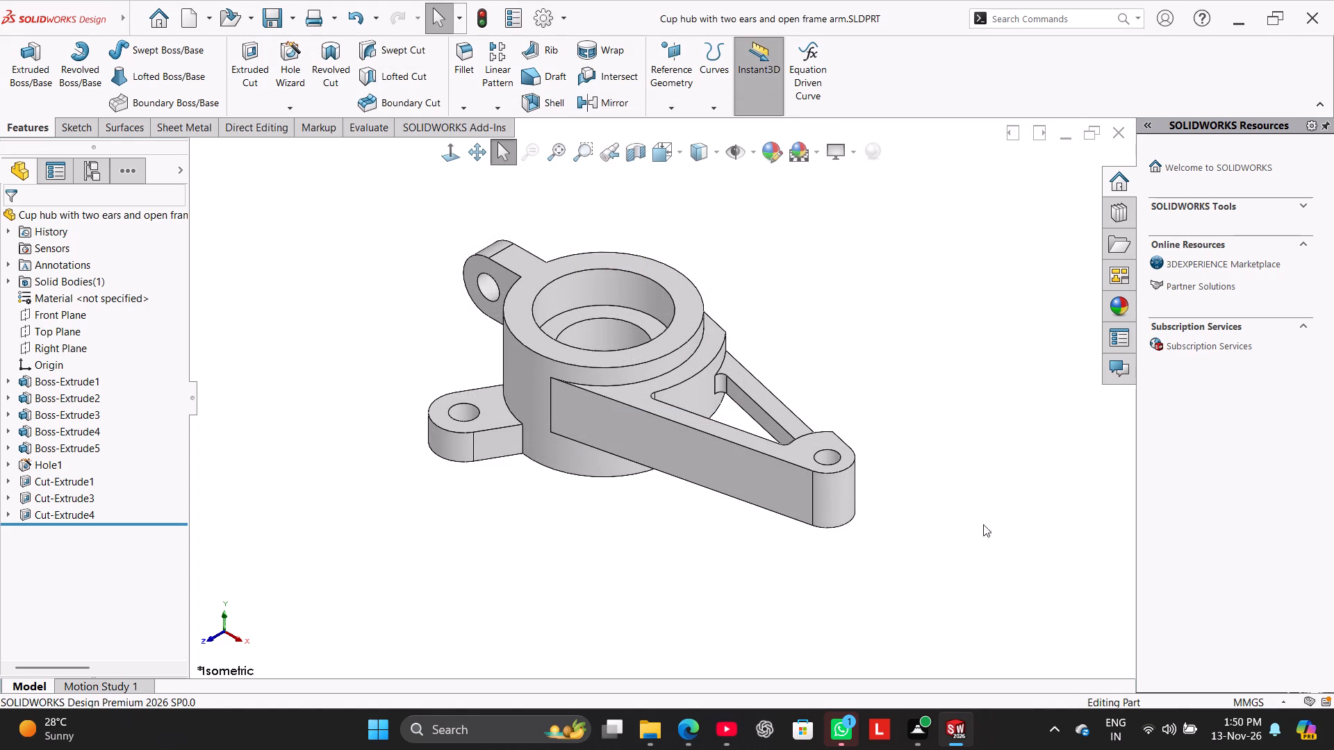
pyautogui.click(1121, 135)
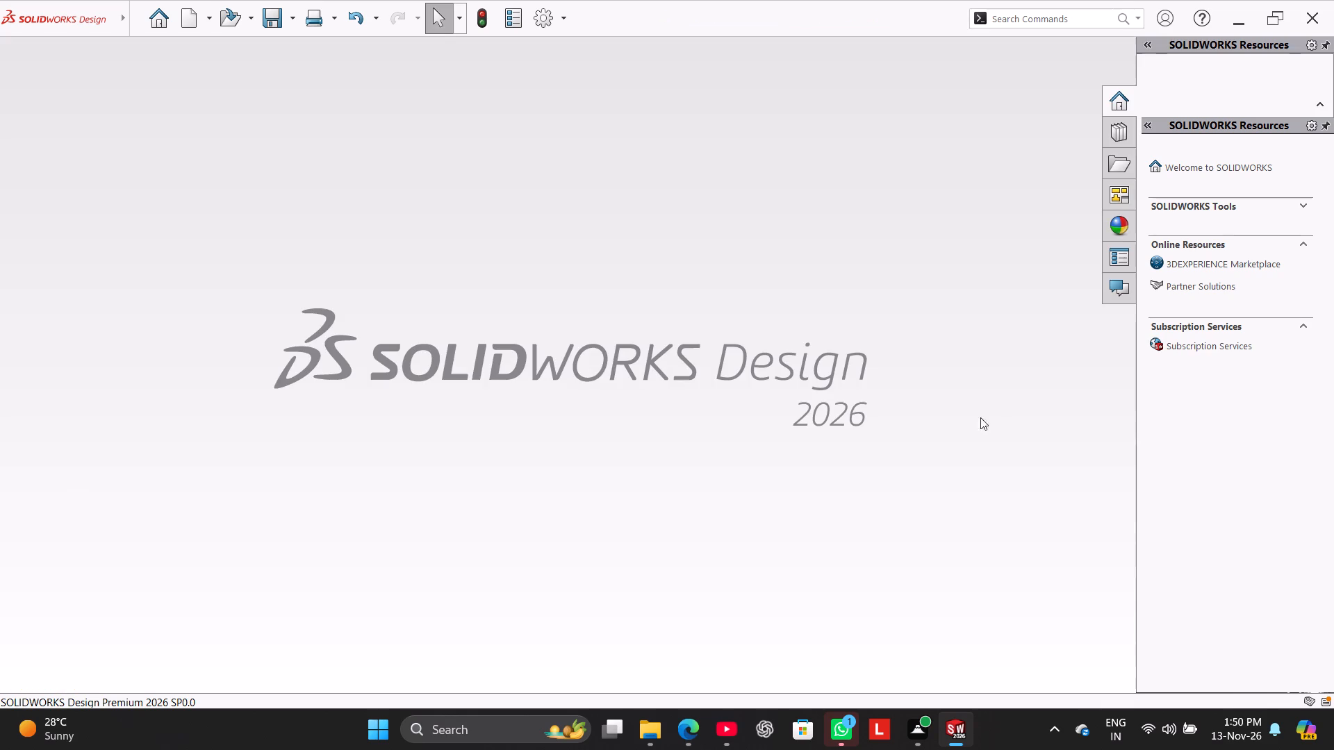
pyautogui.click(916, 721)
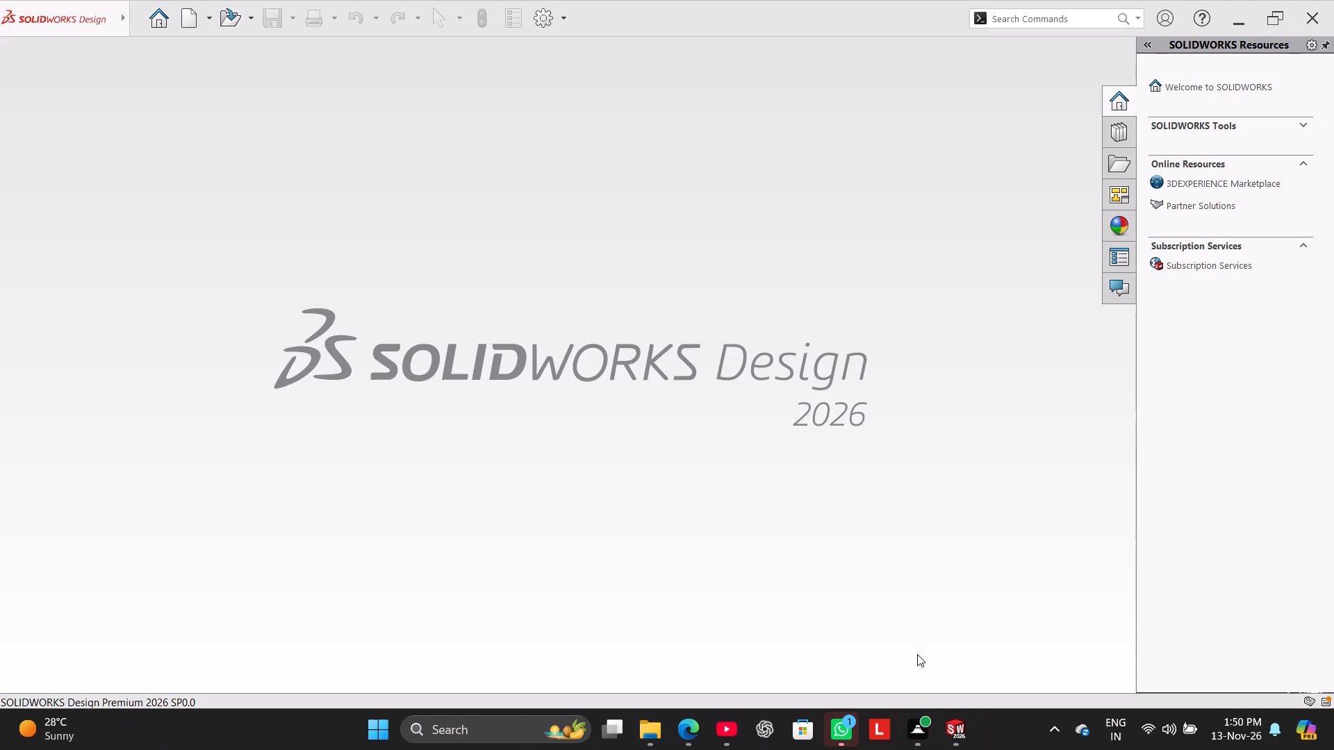